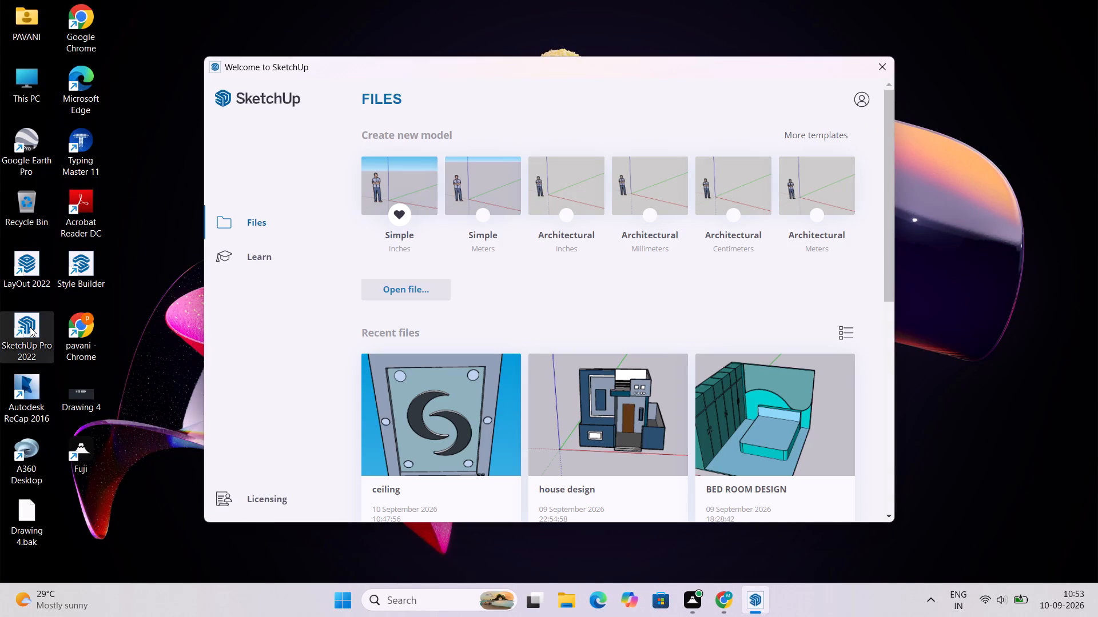
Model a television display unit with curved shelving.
Look through the recent model files and the templates for creating a new model in the welcome window.
{"action": "scroll", "coordinate": [411, 345], "scroll_direction": "down", "scroll_amount": 3}
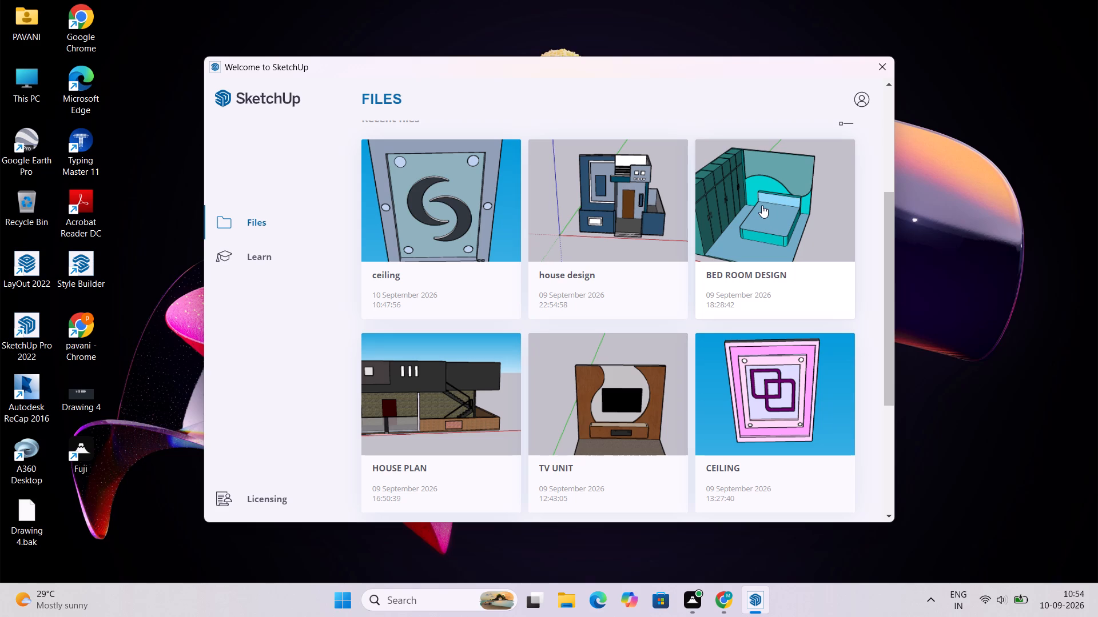
{"action": "scroll", "coordinate": [762, 205], "scroll_direction": "up", "scroll_amount": 1}
{"action": "scroll", "coordinate": [751, 242], "scroll_direction": "down", "scroll_amount": 1}
{"action": "scroll", "coordinate": [751, 242], "scroll_direction": "up", "scroll_amount": 3}
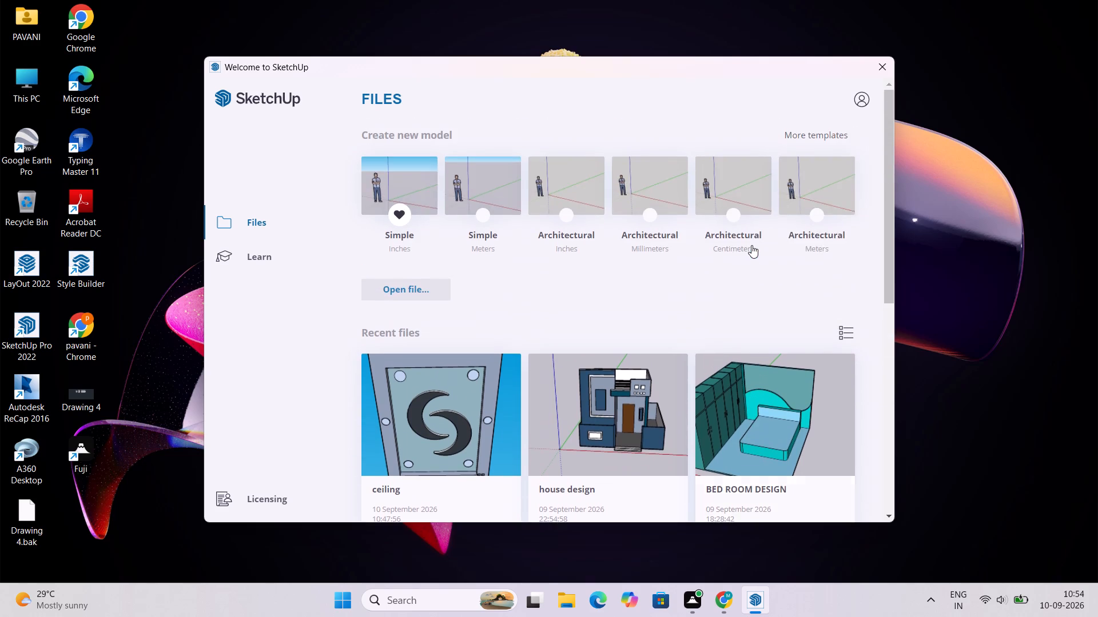
{"action": "scroll", "coordinate": [751, 249], "scroll_direction": "down", "scroll_amount": 2}
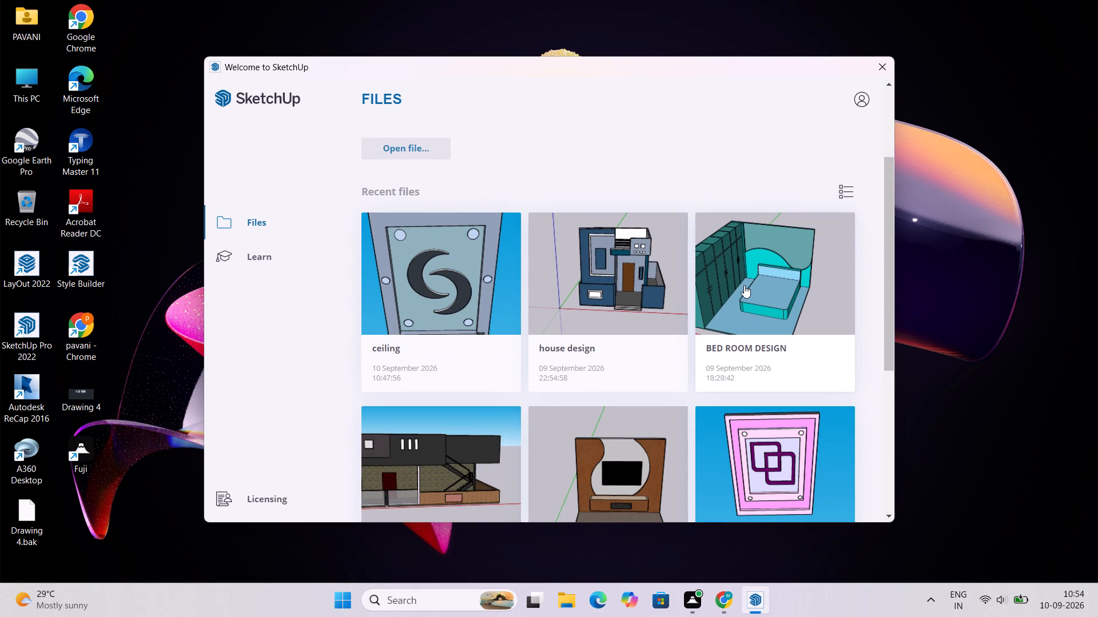
{"action": "scroll", "coordinate": [776, 428], "scroll_direction": "down", "scroll_amount": 1}
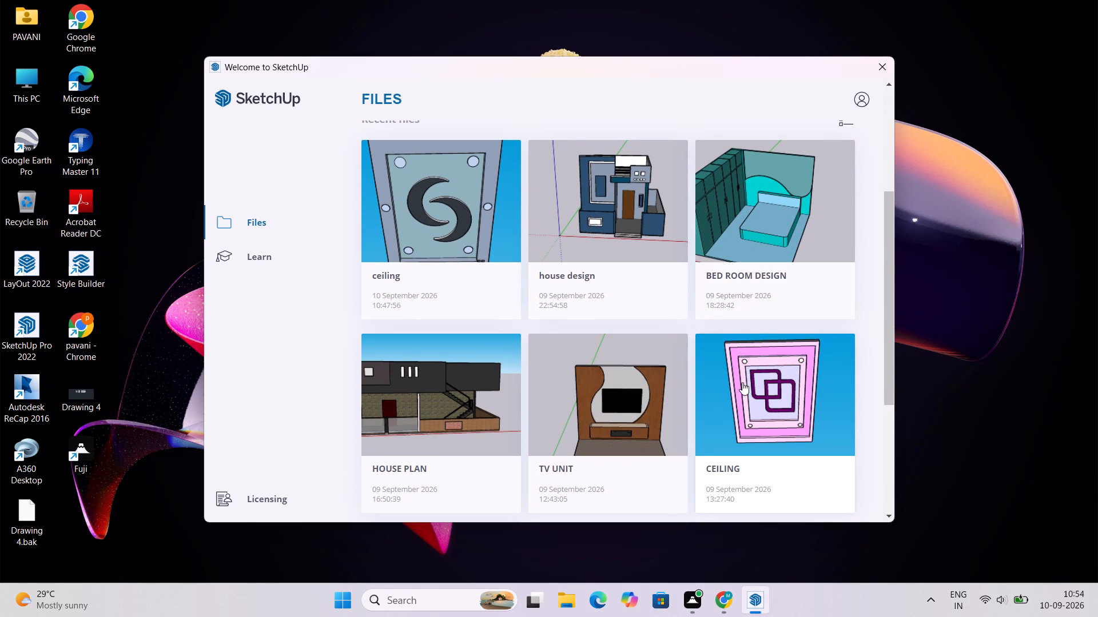
{"action": "scroll", "coordinate": [611, 363], "scroll_direction": "down", "scroll_amount": 1}
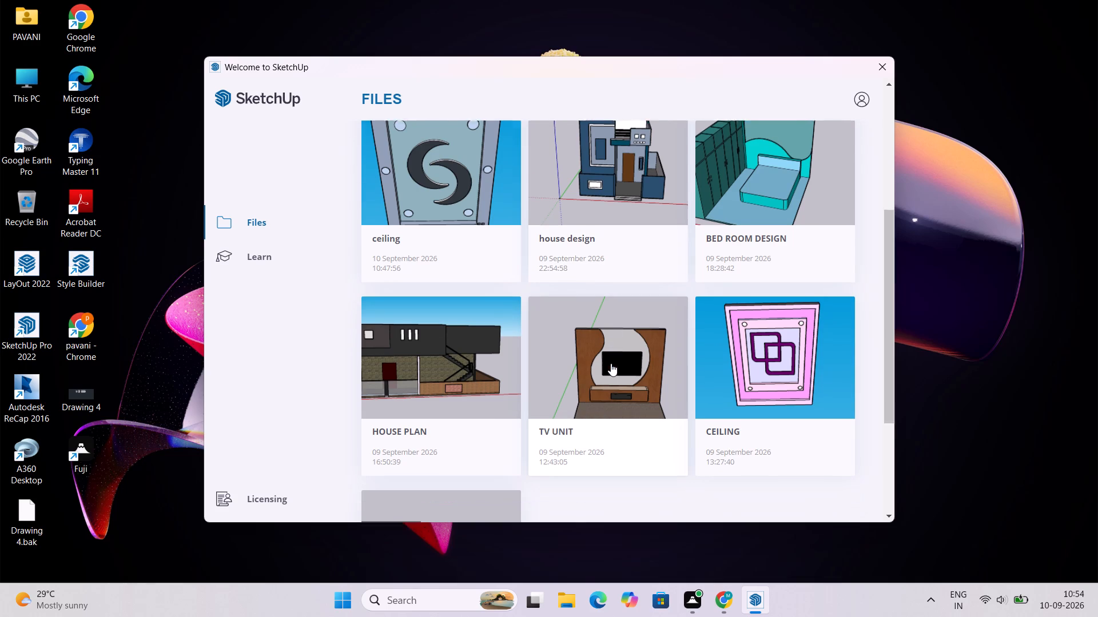
{"action": "scroll", "coordinate": [544, 414], "scroll_direction": "down", "scroll_amount": 4}
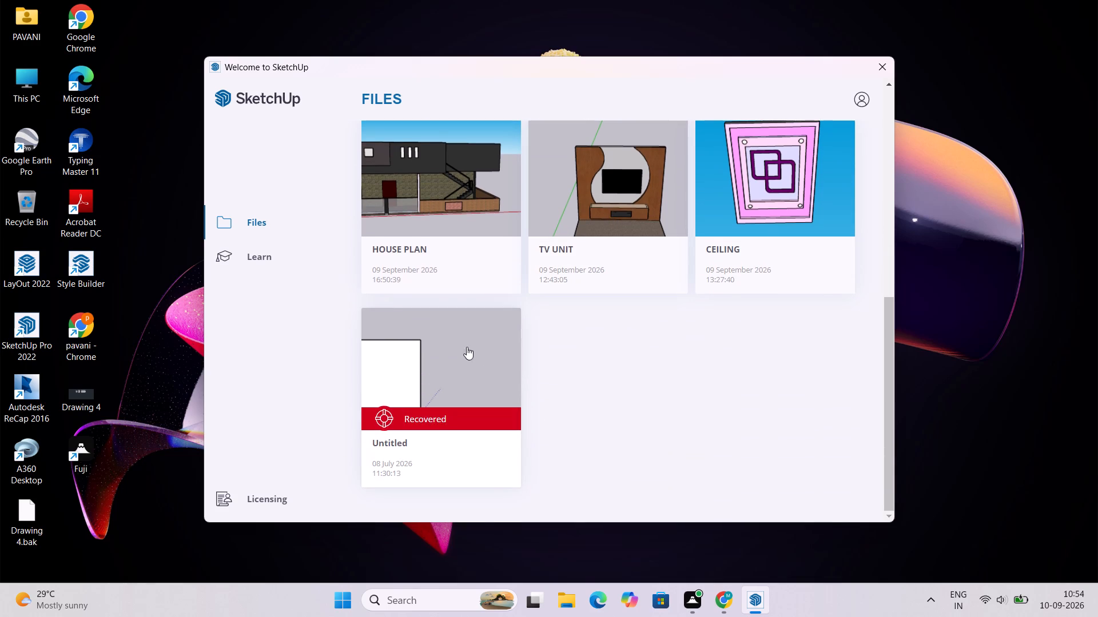
{"action": "scroll", "coordinate": [448, 336], "scroll_direction": "up", "scroll_amount": 6}
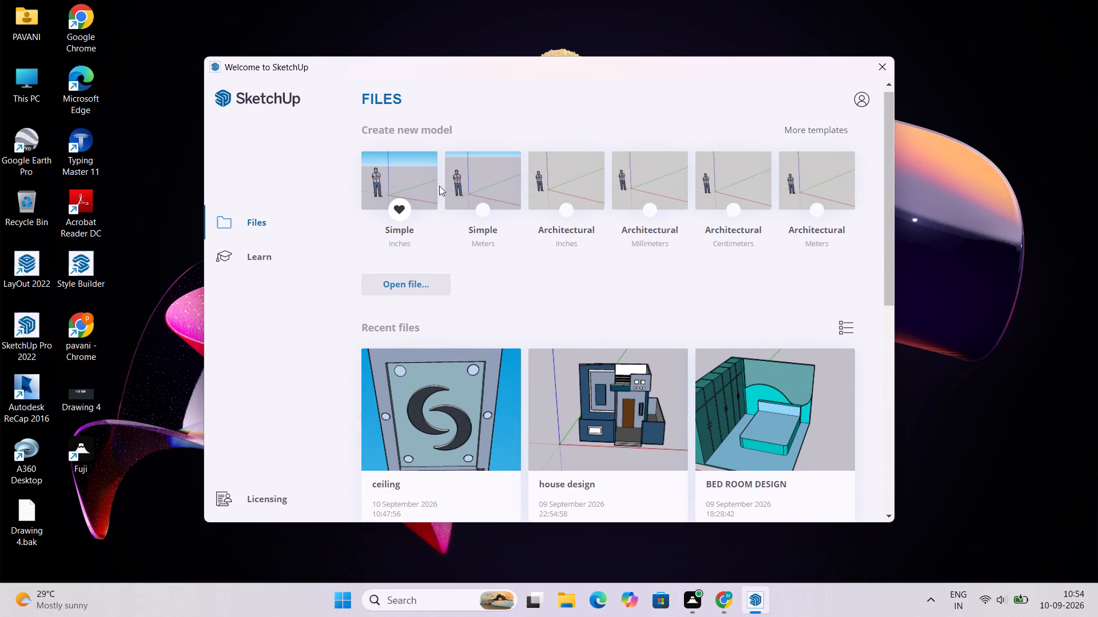
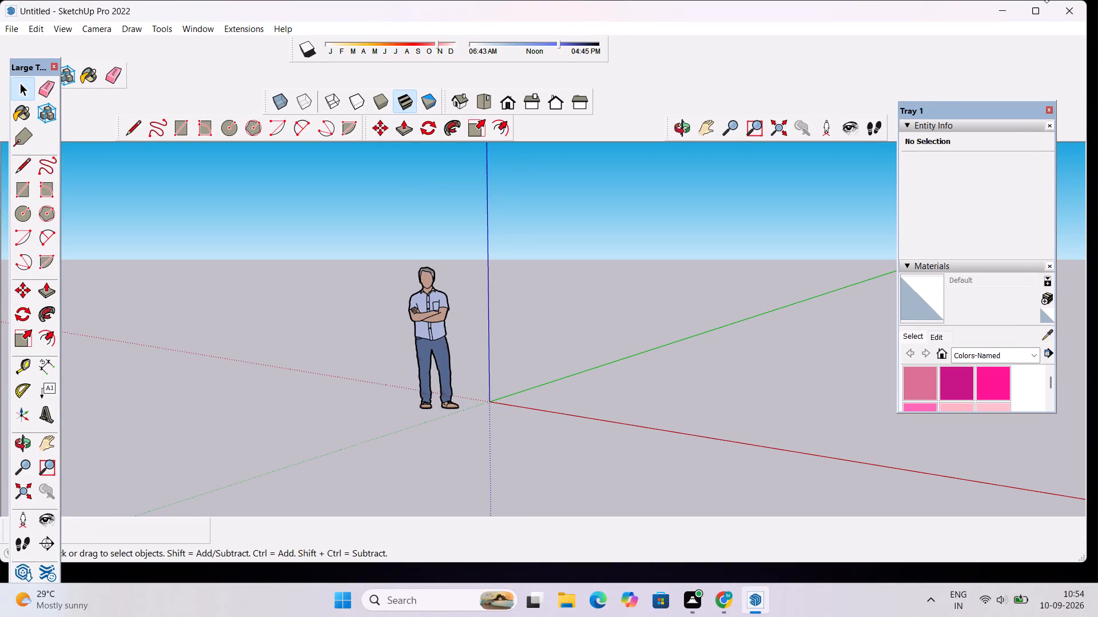
Close the tray holding the Entity Info and Materials sections to clear the modelling area.
{"action": "left_click", "coordinate": [1046, 109]}
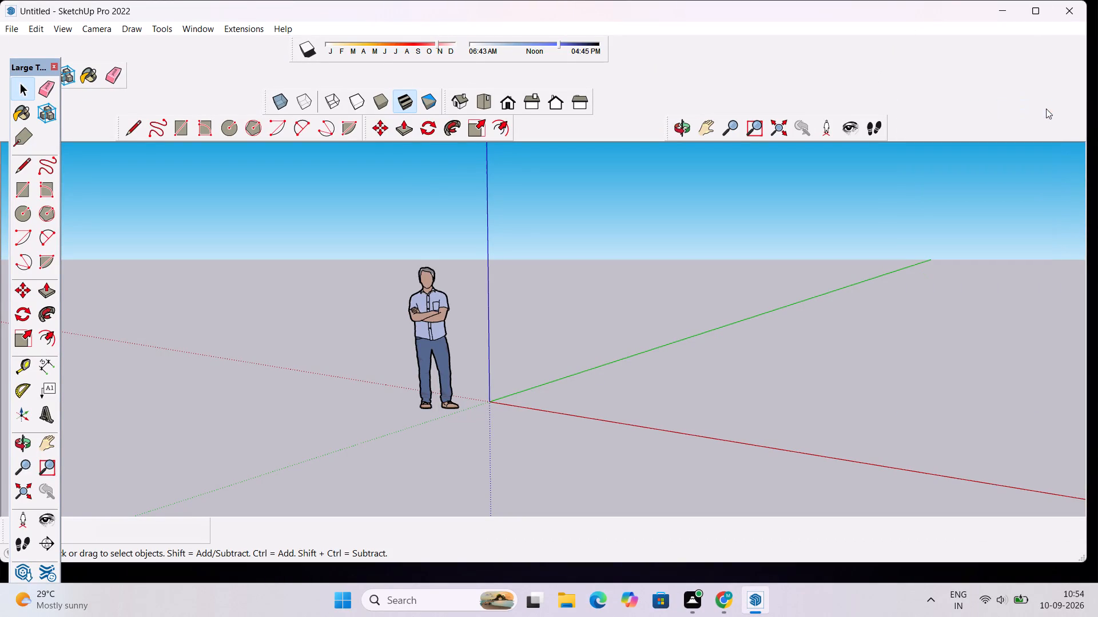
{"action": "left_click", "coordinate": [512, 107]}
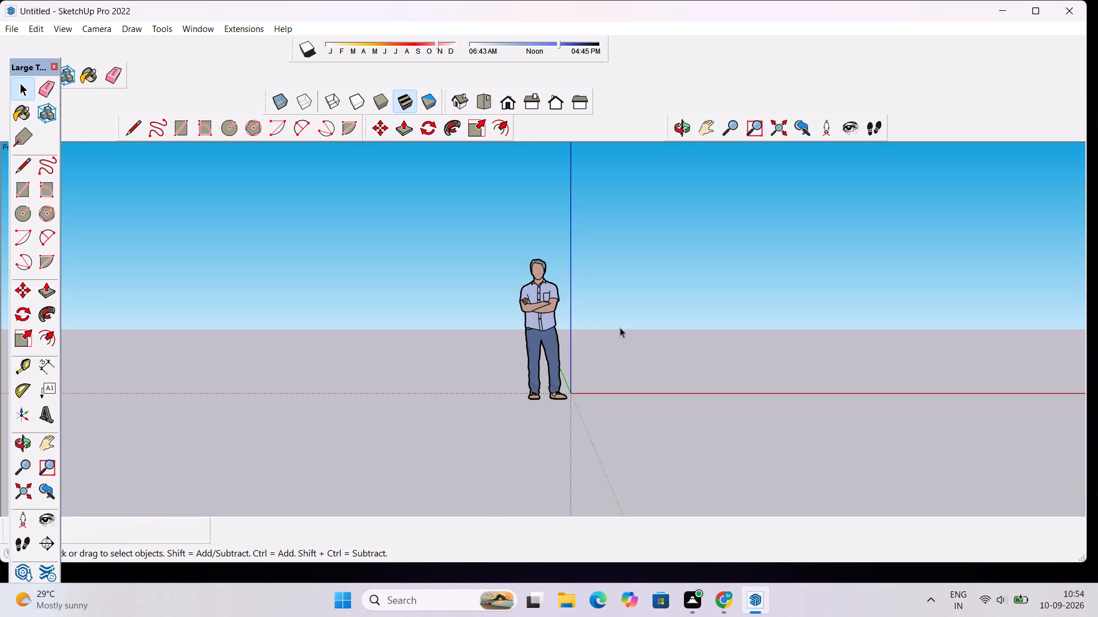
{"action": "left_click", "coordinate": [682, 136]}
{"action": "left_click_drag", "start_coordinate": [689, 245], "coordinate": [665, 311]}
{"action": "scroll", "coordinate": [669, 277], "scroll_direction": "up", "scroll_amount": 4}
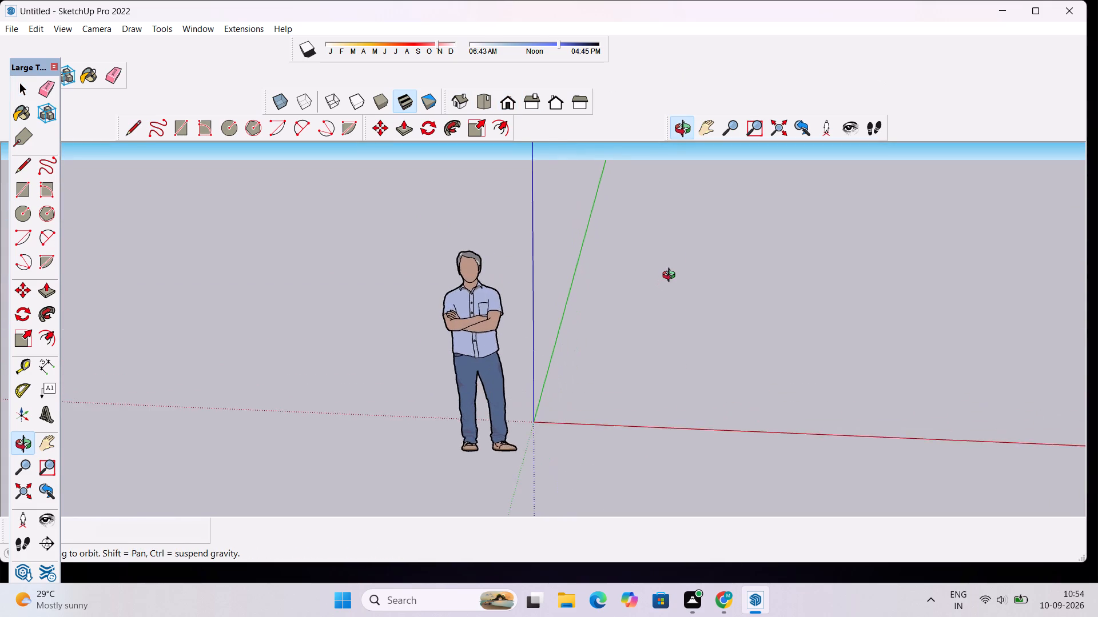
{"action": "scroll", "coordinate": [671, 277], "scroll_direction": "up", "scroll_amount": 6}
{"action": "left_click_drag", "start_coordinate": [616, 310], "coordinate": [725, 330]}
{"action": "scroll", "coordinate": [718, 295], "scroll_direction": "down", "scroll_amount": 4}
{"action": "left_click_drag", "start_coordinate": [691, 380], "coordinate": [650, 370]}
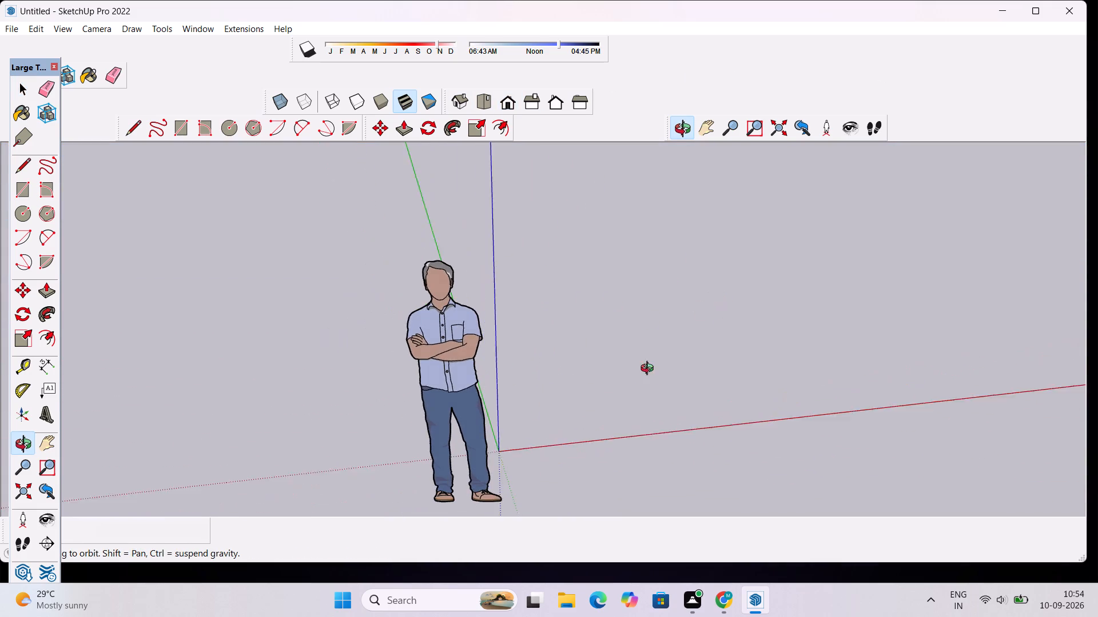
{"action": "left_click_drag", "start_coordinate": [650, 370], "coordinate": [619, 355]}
In the top view, draw a ground-plane rectangle near the origin, about 2' 6 7/16" by 2' 3 5/16".
{"action": "left_click", "coordinate": [483, 103]}
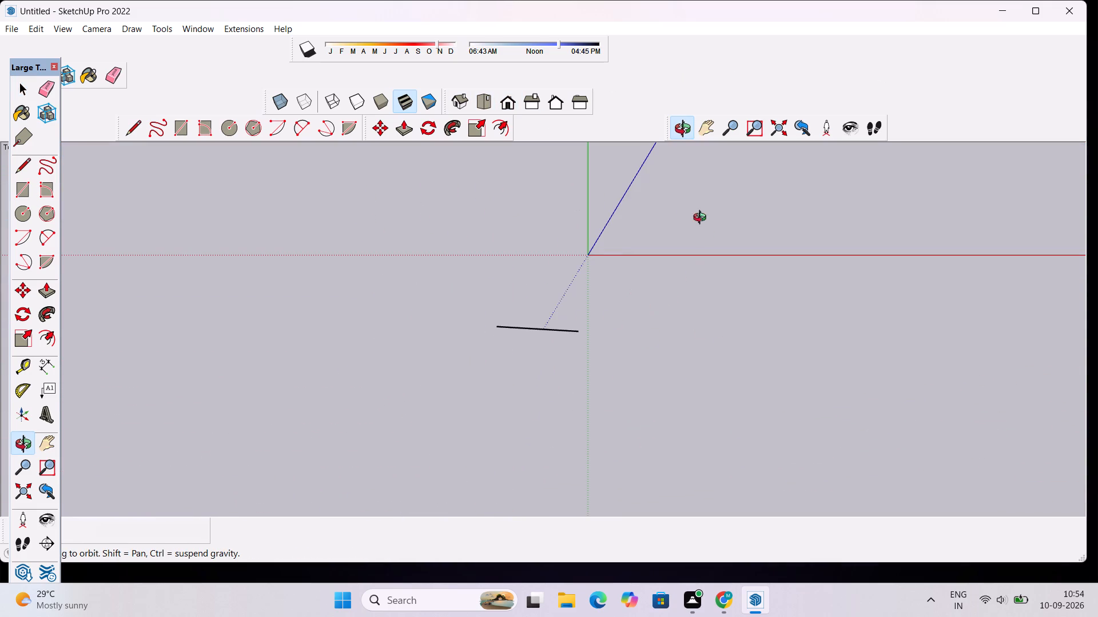
{"action": "scroll", "coordinate": [661, 190], "scroll_direction": "up", "scroll_amount": 5}
{"action": "scroll", "coordinate": [647, 226], "scroll_direction": "down", "scroll_amount": 8}
{"action": "scroll", "coordinate": [661, 160], "scroll_direction": "up", "scroll_amount": 5}
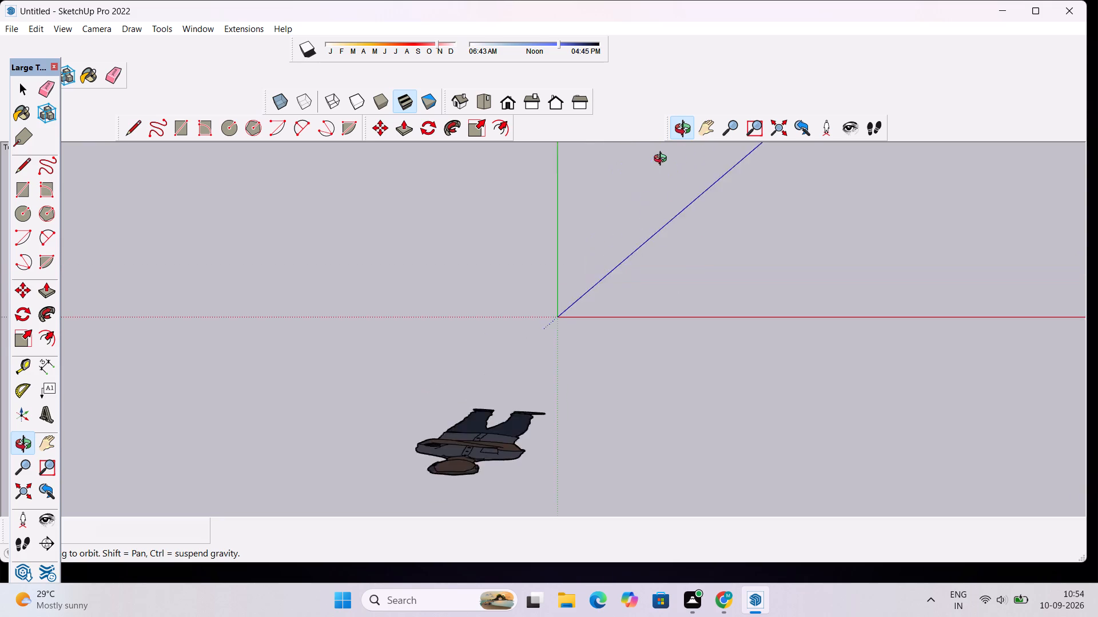
{"action": "scroll", "coordinate": [663, 160], "scroll_direction": "up", "scroll_amount": 15}
{"action": "scroll", "coordinate": [627, 198], "scroll_direction": "up", "scroll_amount": 6}
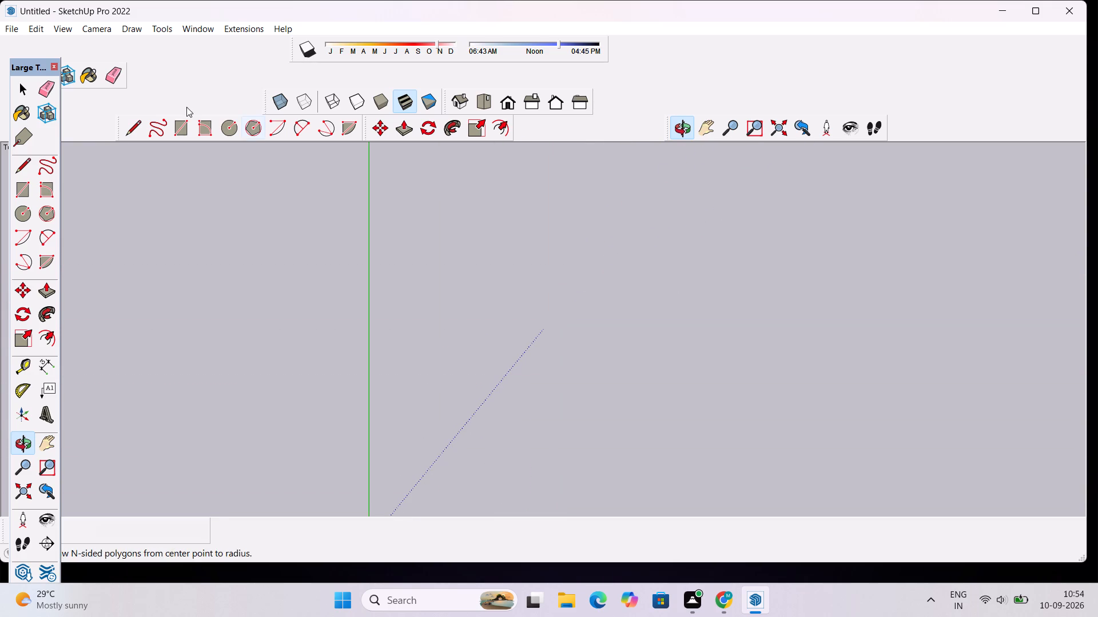
{"action": "left_click", "coordinate": [177, 127]}
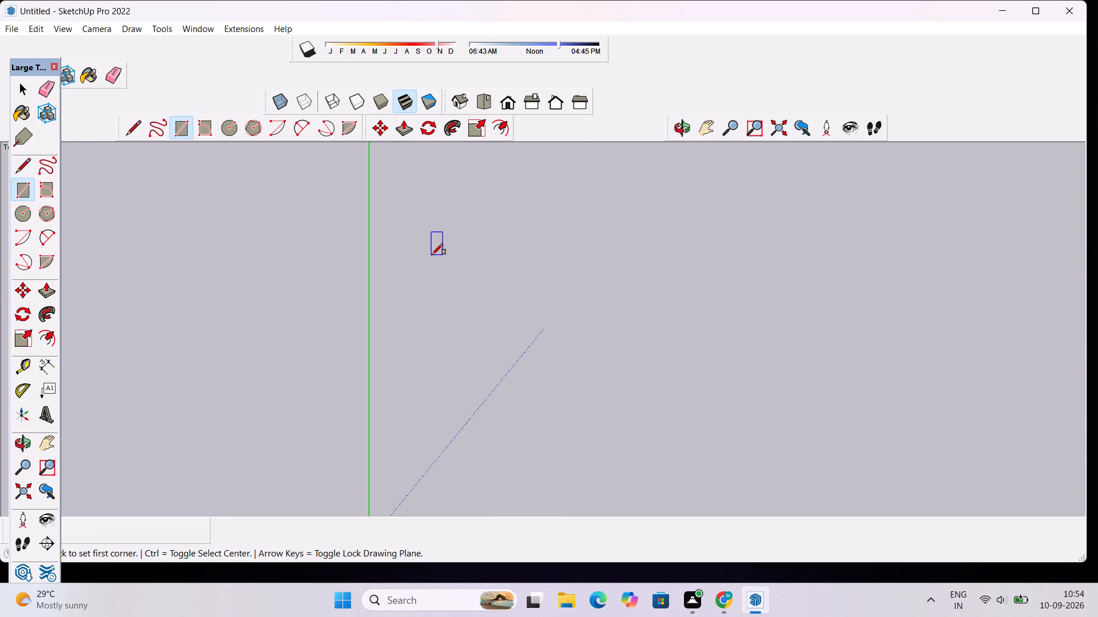
{"action": "scroll", "coordinate": [435, 250], "scroll_direction": "down", "scroll_amount": 4}
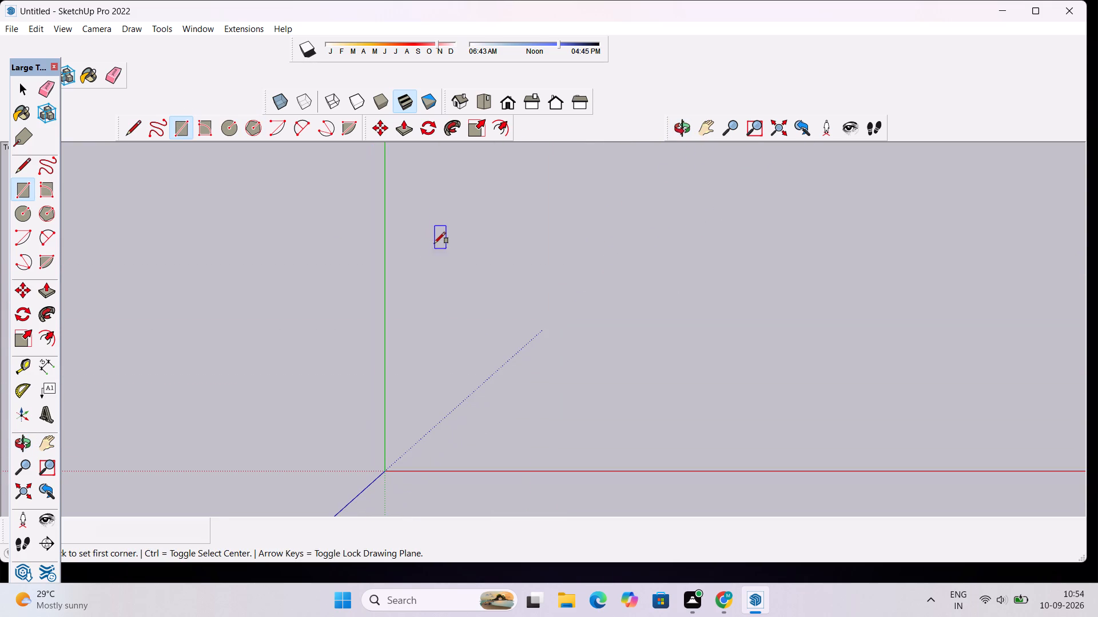
{"action": "left_click", "coordinate": [432, 204]}
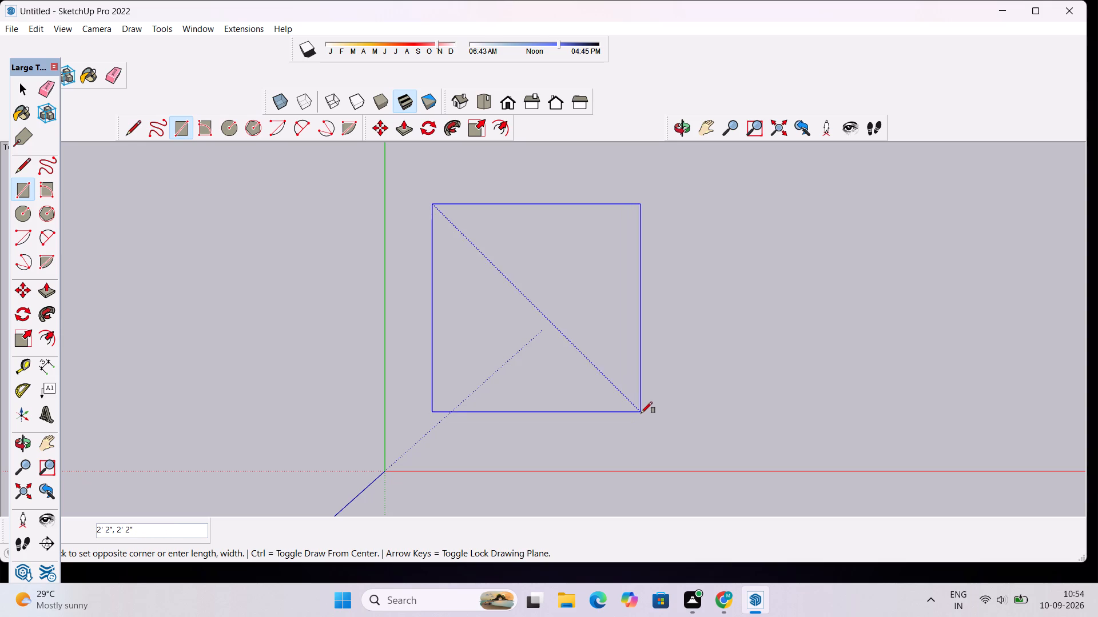
{"action": "left_click", "coordinate": [676, 422]}
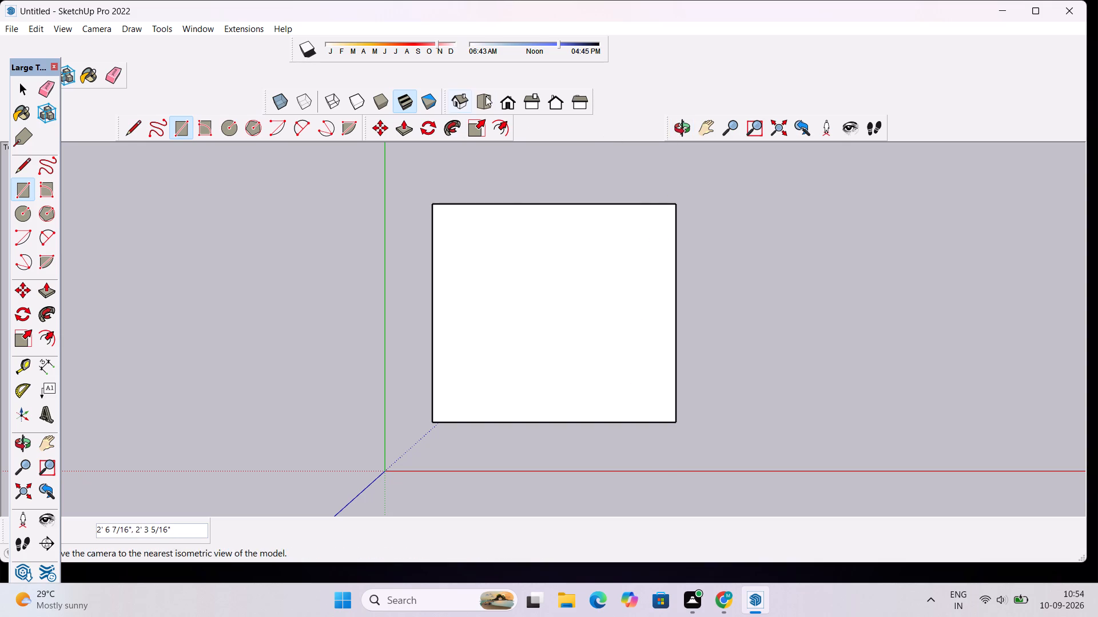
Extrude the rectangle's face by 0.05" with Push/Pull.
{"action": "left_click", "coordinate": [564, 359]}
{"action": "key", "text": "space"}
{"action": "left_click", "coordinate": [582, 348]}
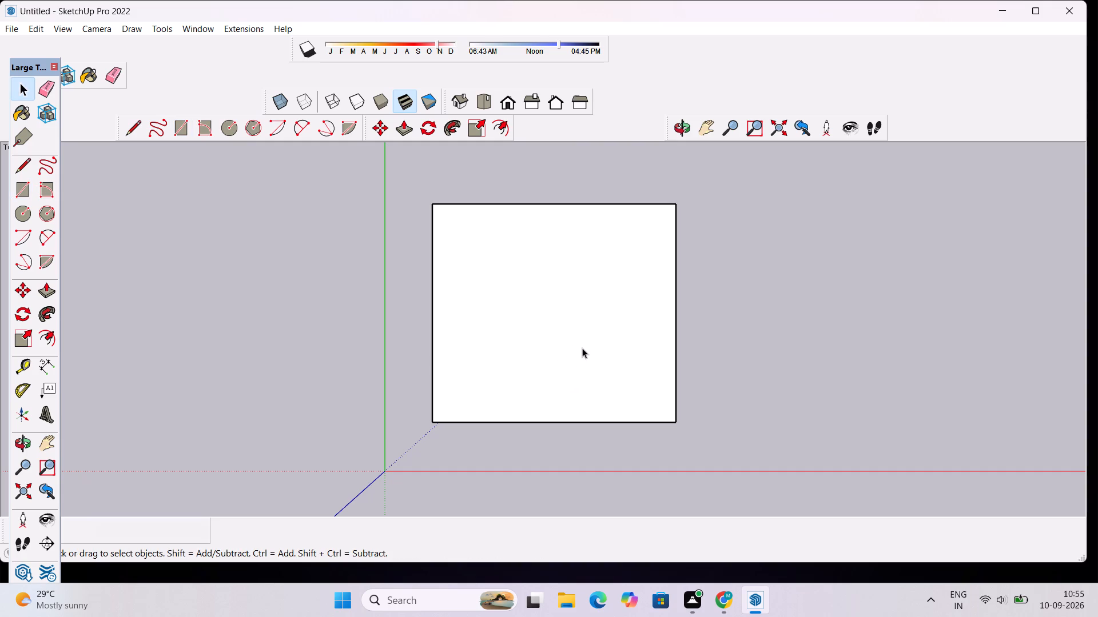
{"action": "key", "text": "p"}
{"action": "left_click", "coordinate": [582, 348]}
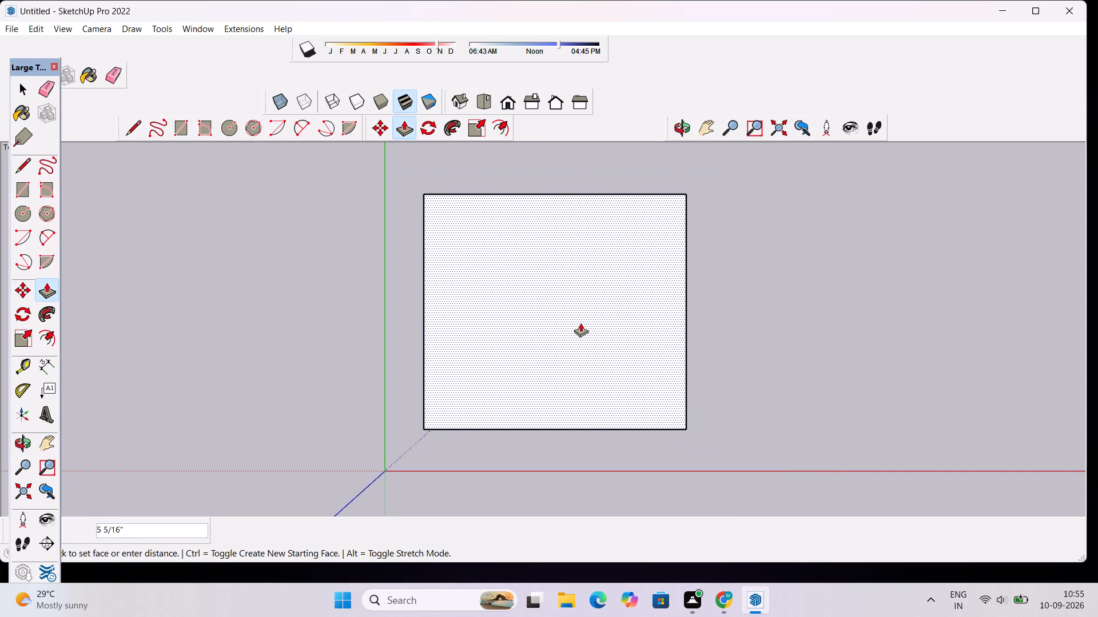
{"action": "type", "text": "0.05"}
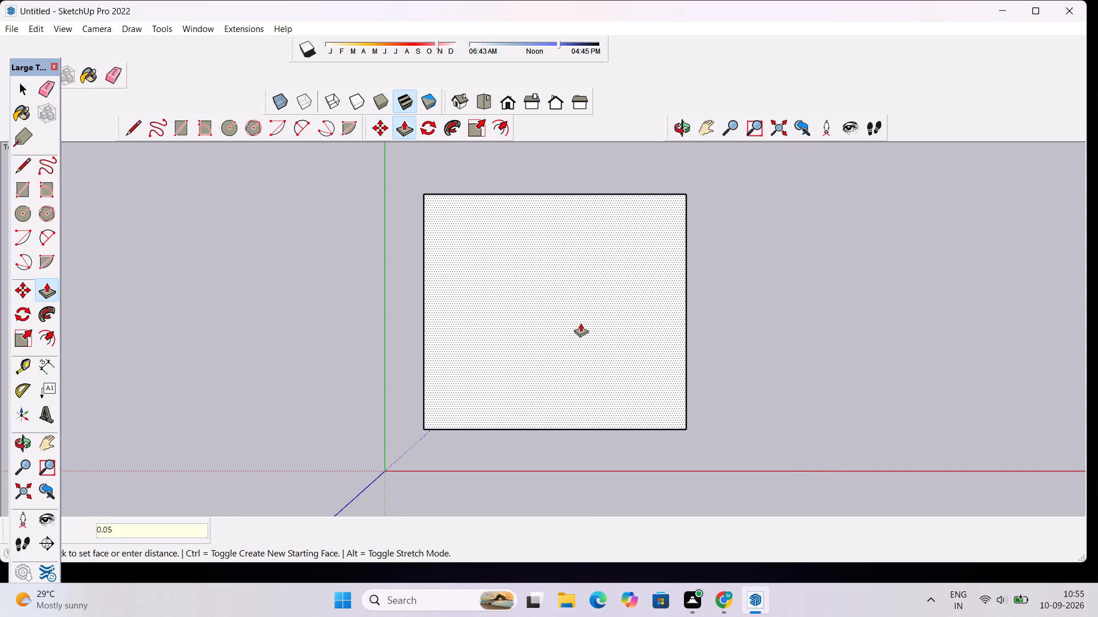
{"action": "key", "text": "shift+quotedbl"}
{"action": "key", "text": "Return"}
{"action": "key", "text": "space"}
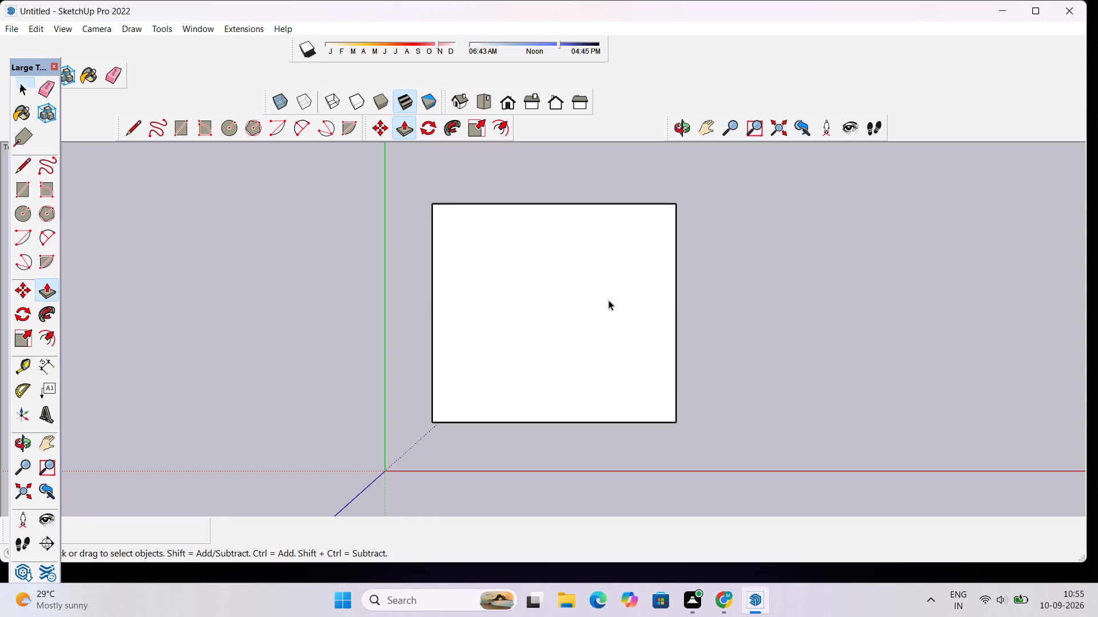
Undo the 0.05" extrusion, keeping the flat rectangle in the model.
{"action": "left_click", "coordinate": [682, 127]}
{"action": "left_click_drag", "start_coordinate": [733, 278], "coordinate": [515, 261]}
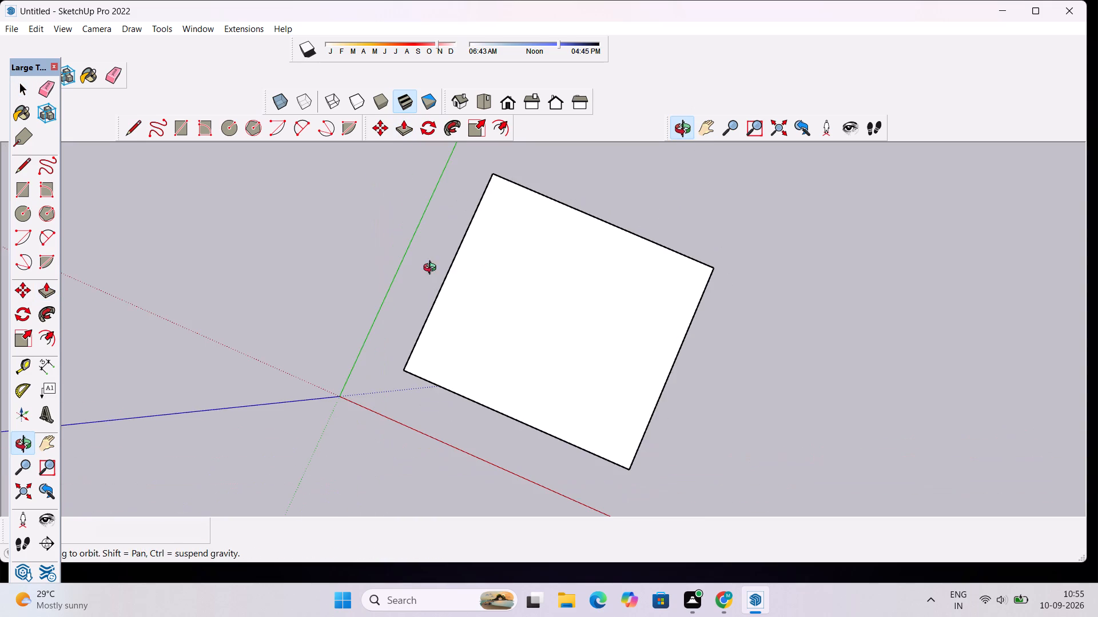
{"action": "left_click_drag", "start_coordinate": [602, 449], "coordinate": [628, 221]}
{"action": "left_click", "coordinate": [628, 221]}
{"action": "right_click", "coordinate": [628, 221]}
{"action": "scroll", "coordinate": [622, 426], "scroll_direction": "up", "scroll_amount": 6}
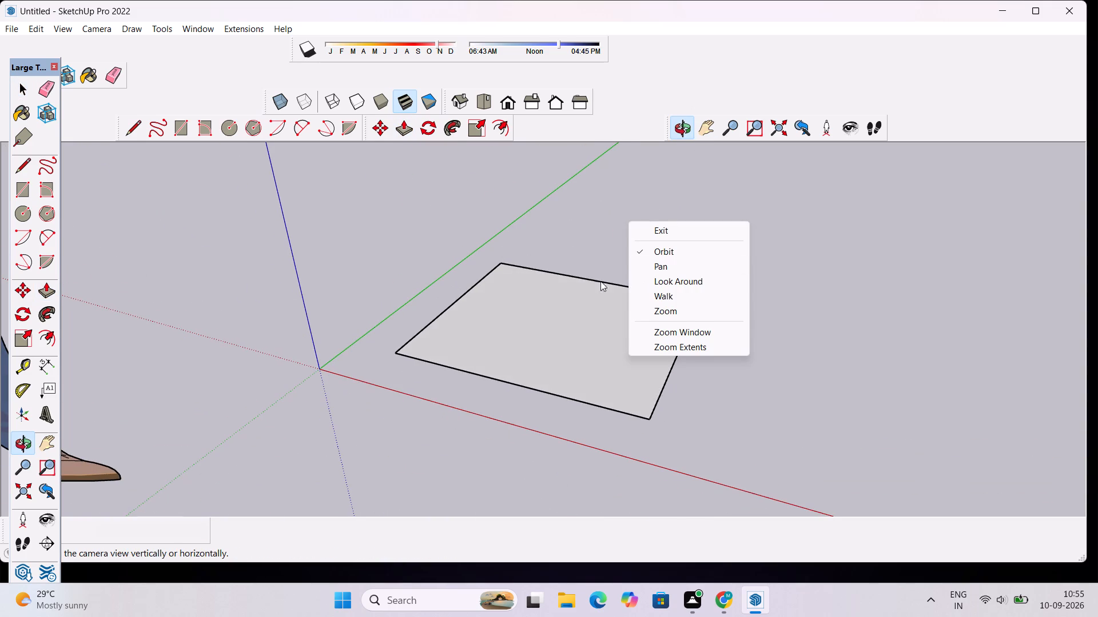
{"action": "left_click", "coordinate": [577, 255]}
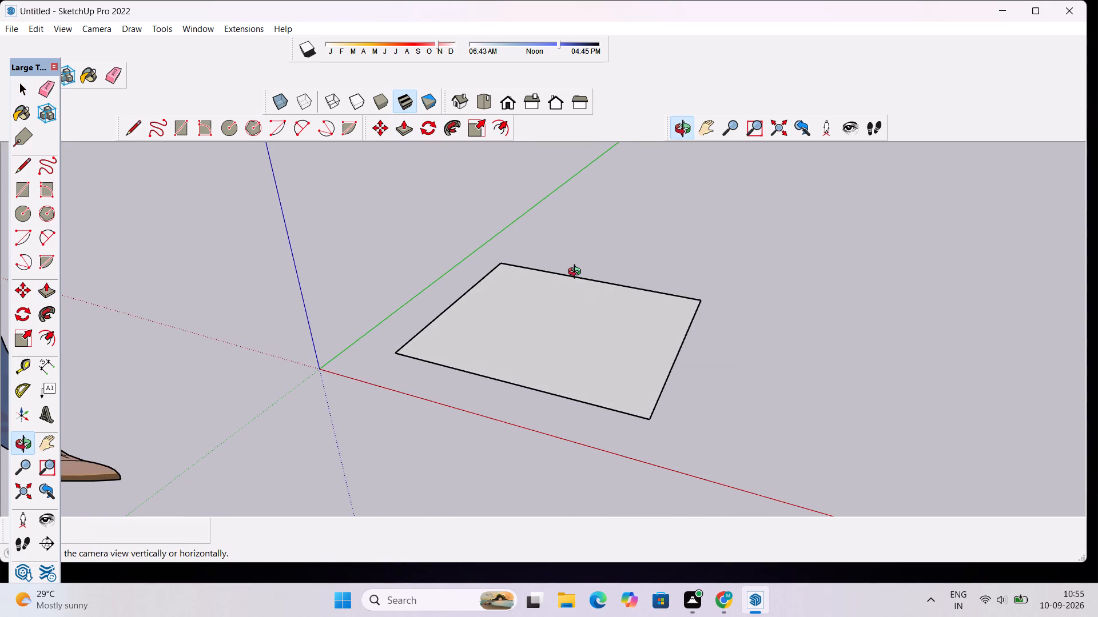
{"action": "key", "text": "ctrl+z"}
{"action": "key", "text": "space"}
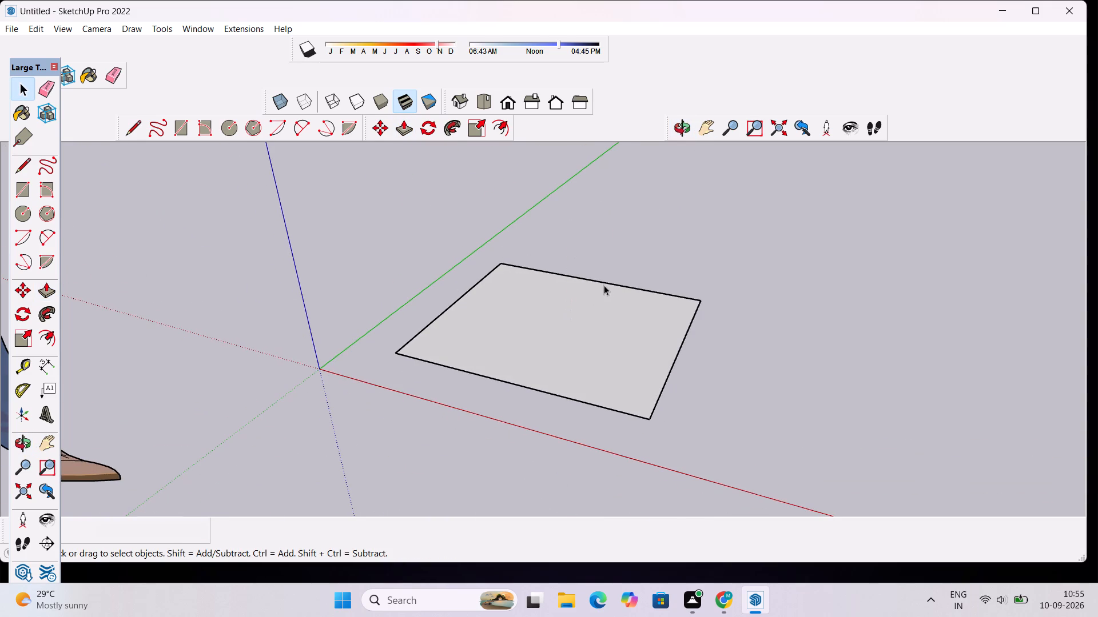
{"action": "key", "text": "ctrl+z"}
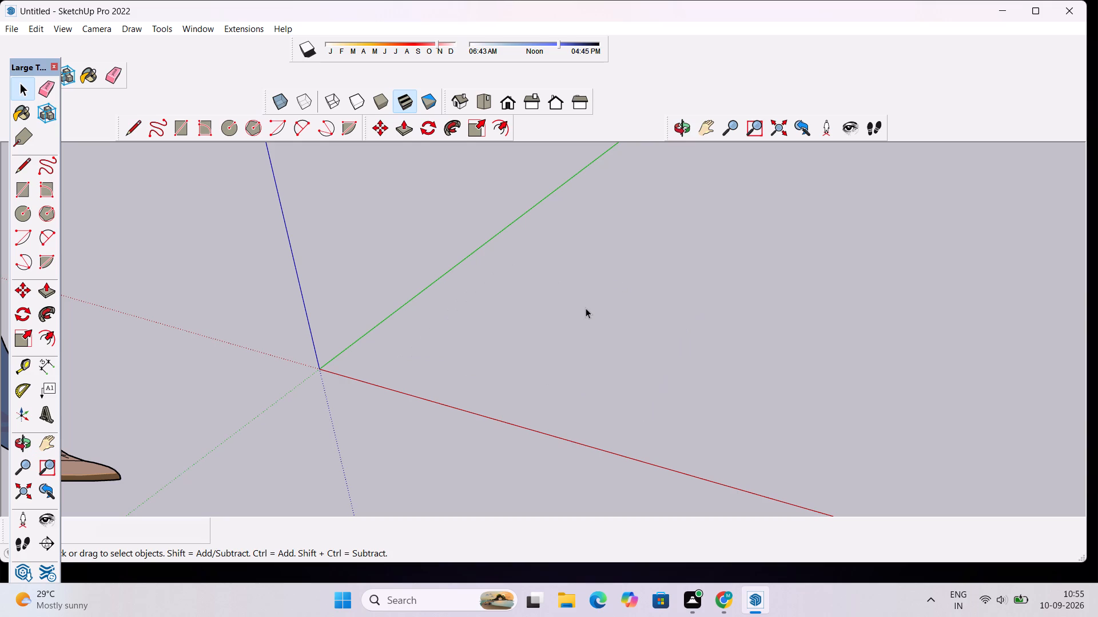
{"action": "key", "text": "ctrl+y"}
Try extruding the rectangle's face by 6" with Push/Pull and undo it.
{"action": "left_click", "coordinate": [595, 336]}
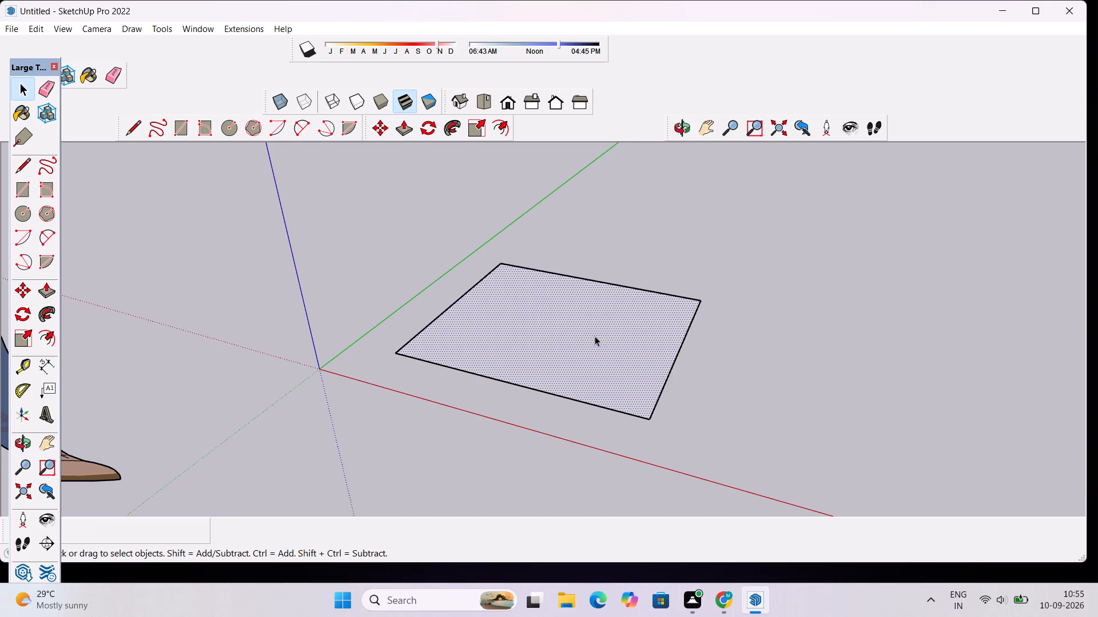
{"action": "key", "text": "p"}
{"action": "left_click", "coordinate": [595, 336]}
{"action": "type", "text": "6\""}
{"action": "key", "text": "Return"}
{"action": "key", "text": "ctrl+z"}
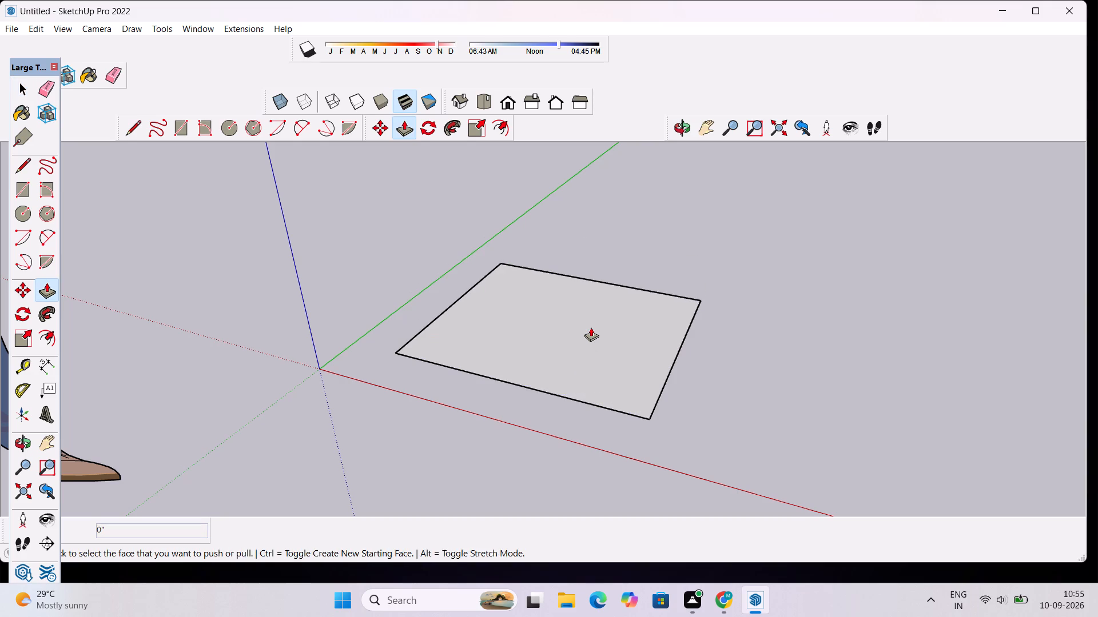
Extrude the rectangle's face slightly upward by eye to form a thin slab.
{"action": "left_click", "coordinate": [592, 363]}
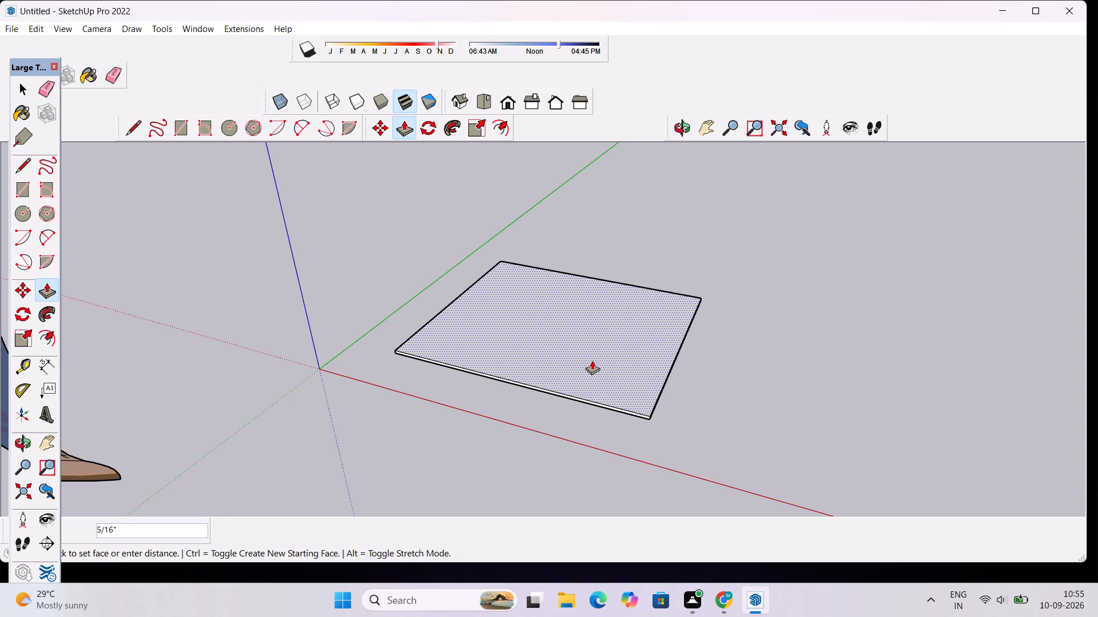
{"action": "left_click", "coordinate": [592, 358]}
{"action": "key", "text": "space"}
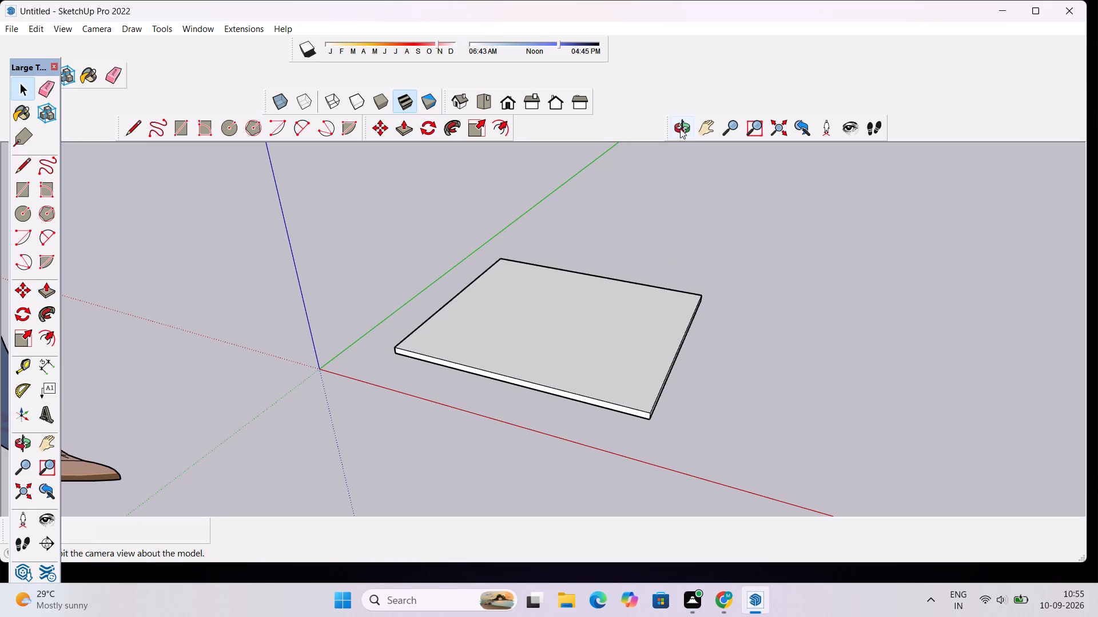
Examine the thin slab from the top view and from several angles, including its underside.
{"action": "left_click", "coordinate": [475, 102]}
{"action": "scroll", "coordinate": [556, 226], "scroll_direction": "up", "scroll_amount": 1}
{"action": "scroll", "coordinate": [556, 241], "scroll_direction": "down", "scroll_amount": 11}
{"action": "scroll", "coordinate": [620, 178], "scroll_direction": "up", "scroll_amount": 4}
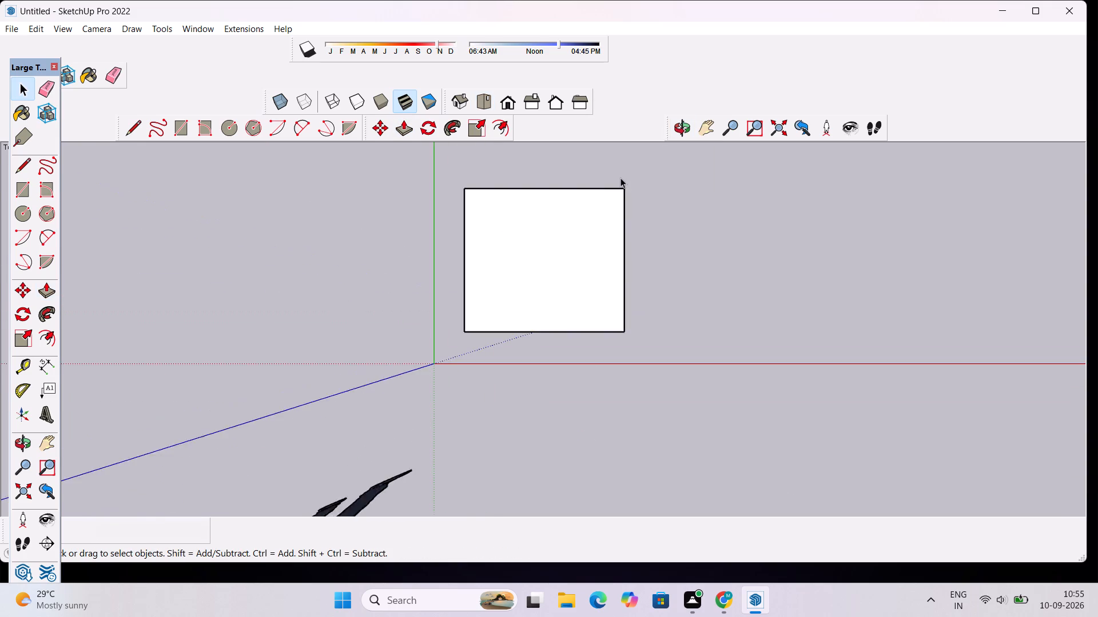
{"action": "scroll", "coordinate": [620, 178], "scroll_direction": "up", "scroll_amount": 20}
{"action": "left_click", "coordinate": [670, 133]}
{"action": "left_click_drag", "start_coordinate": [718, 234], "coordinate": [656, 251]}
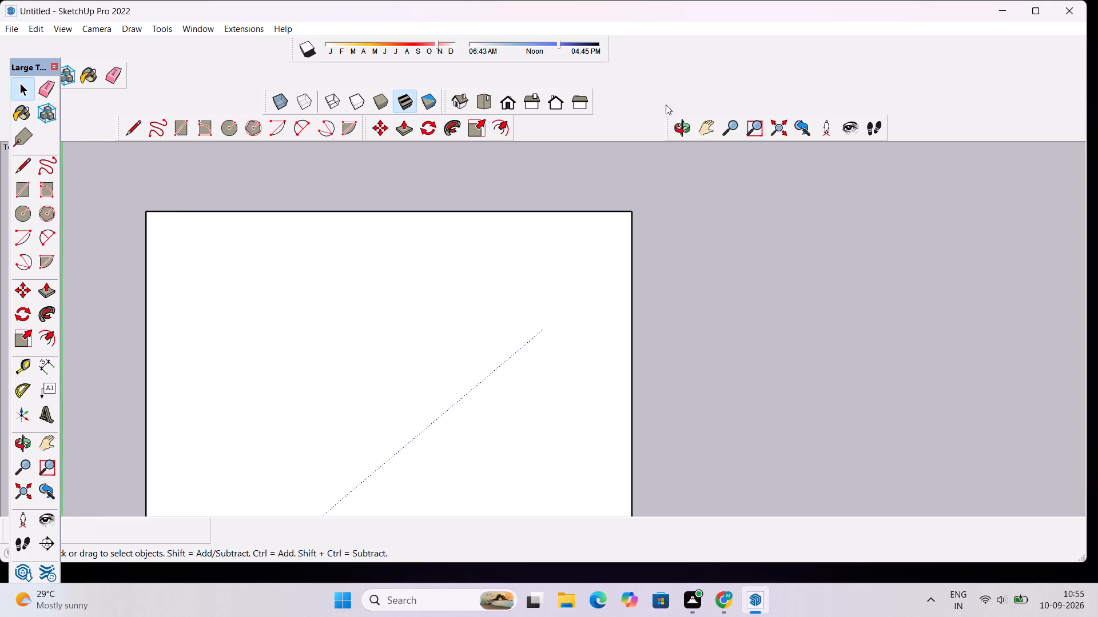
{"action": "left_click", "coordinate": [681, 126]}
{"action": "left_click_drag", "start_coordinate": [704, 224], "coordinate": [425, 453]}
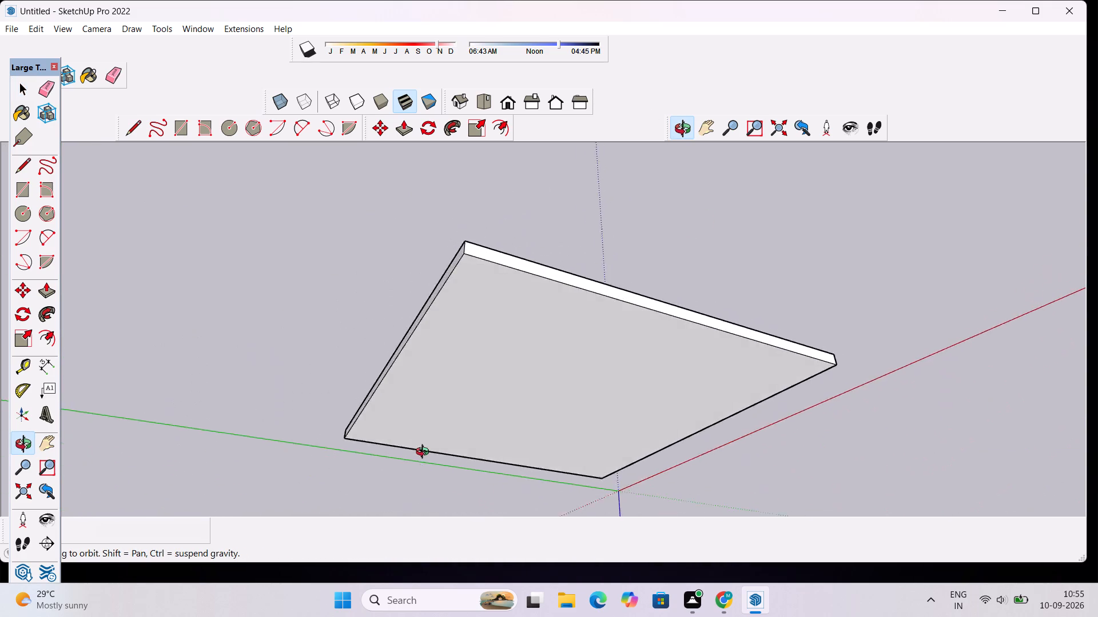
{"action": "left_click_drag", "start_coordinate": [425, 453], "coordinate": [741, 229]}
{"action": "left_click_drag", "start_coordinate": [431, 234], "coordinate": [627, 166]}
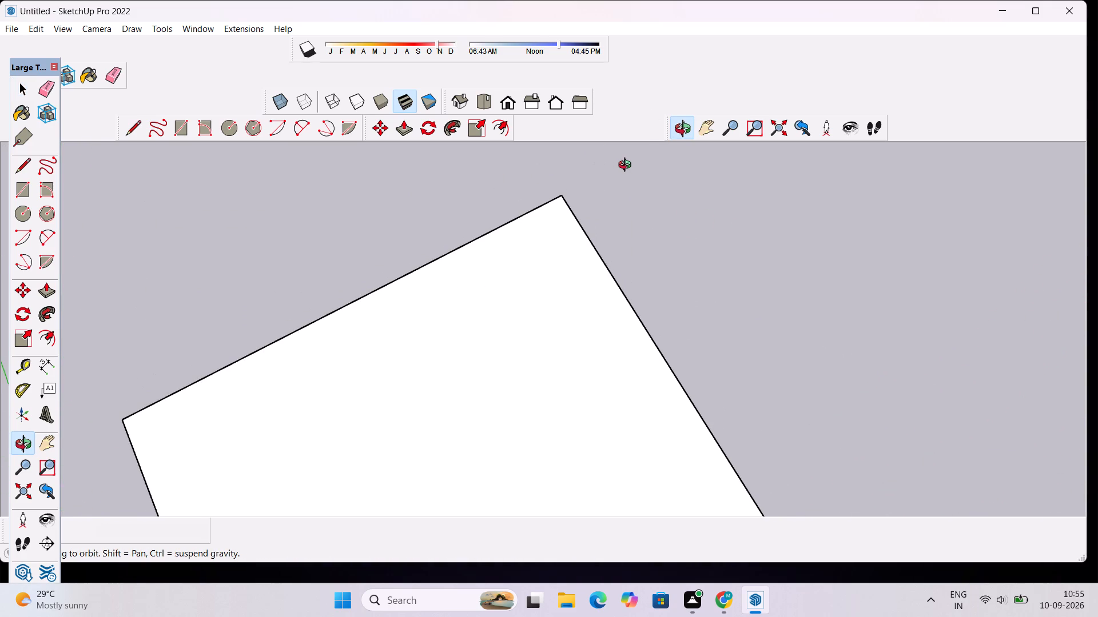
{"action": "left_click_drag", "start_coordinate": [287, 301], "coordinate": [623, 300]}
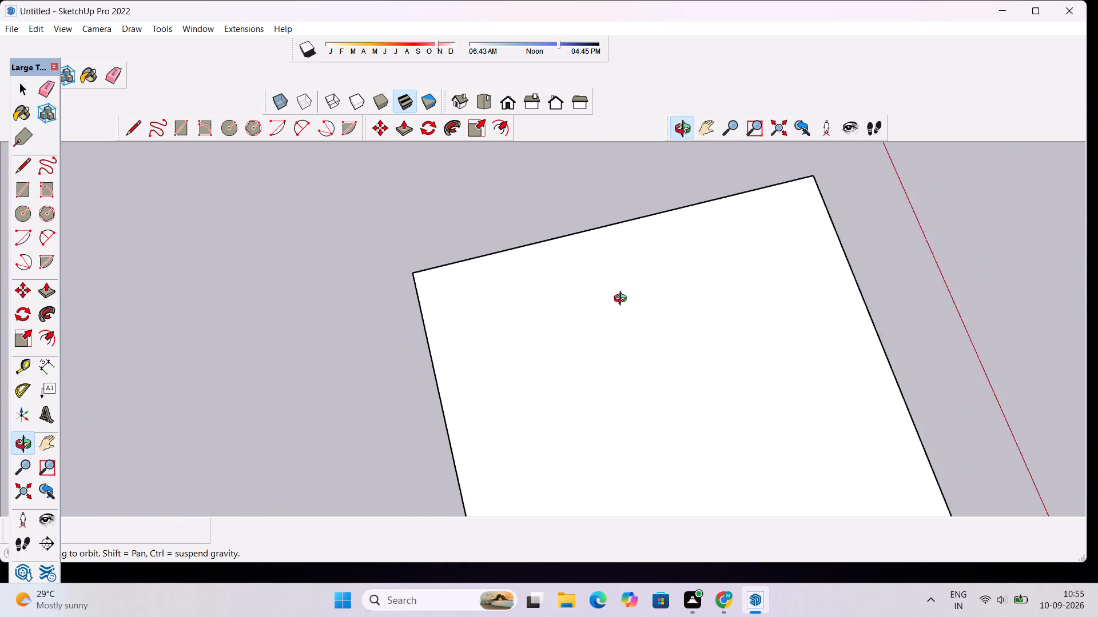
{"action": "left_click_drag", "start_coordinate": [623, 300], "coordinate": [646, 199]}
Draw a 6" line along the slab's top edge nearest the green axis, starting at that edge's corner farthest from the origin.
{"action": "scroll", "coordinate": [491, 294], "scroll_direction": "down", "scroll_amount": 4}
{"action": "scroll", "coordinate": [528, 360], "scroll_direction": "down", "scroll_amount": 4}
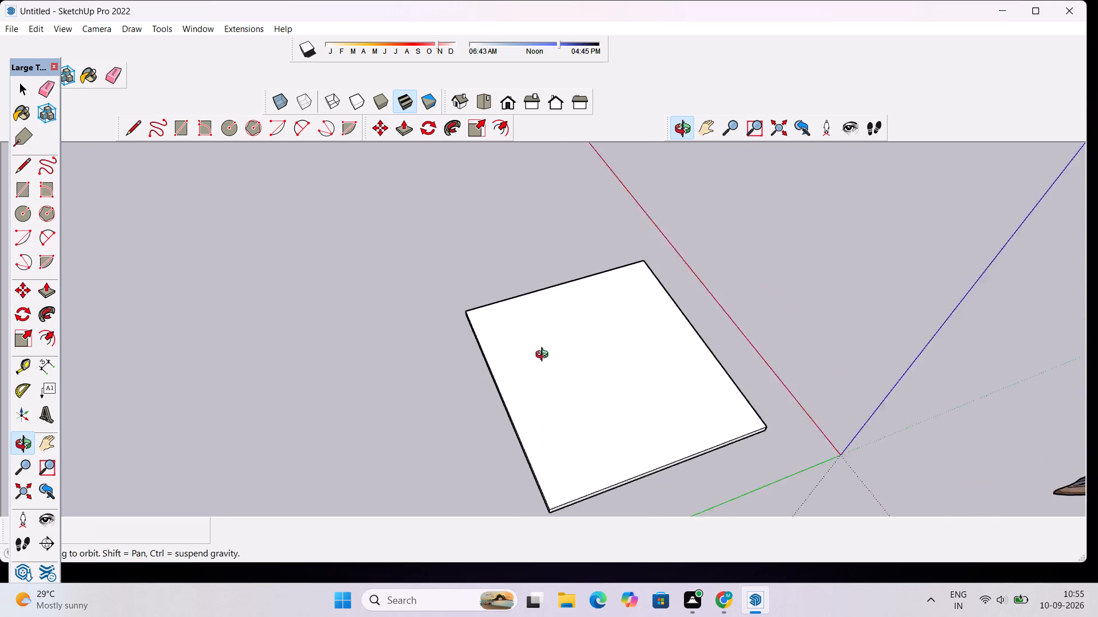
{"action": "scroll", "coordinate": [544, 356], "scroll_direction": "down", "scroll_amount": 2}
{"action": "scroll", "coordinate": [539, 403], "scroll_direction": "up", "scroll_amount": 2}
{"action": "key", "text": "l"}
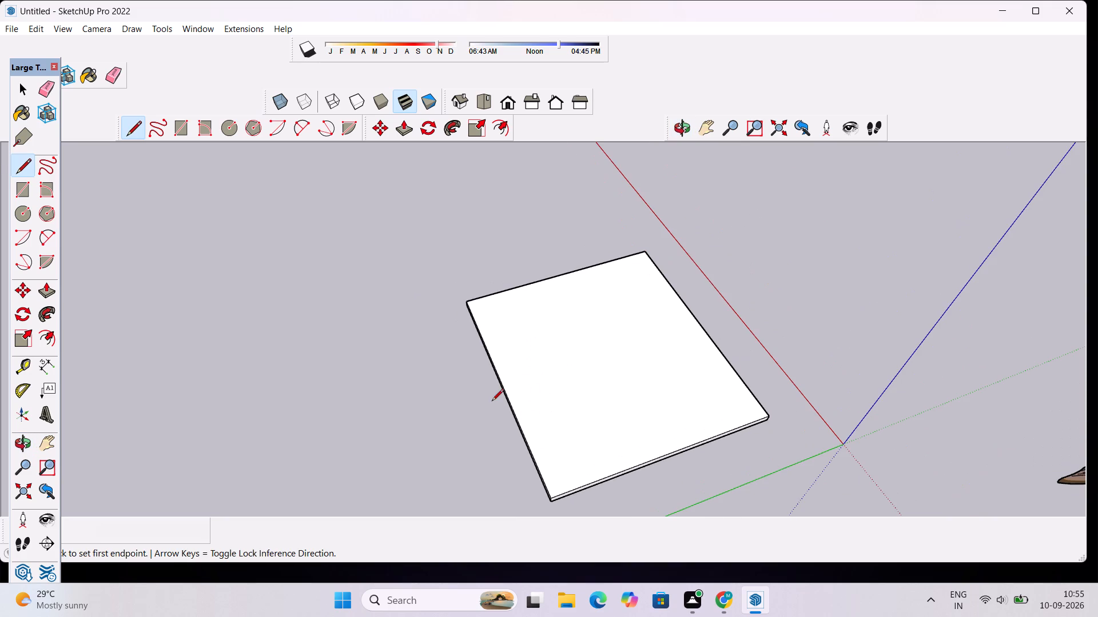
{"action": "scroll", "coordinate": [556, 490], "scroll_direction": "up", "scroll_amount": 5}
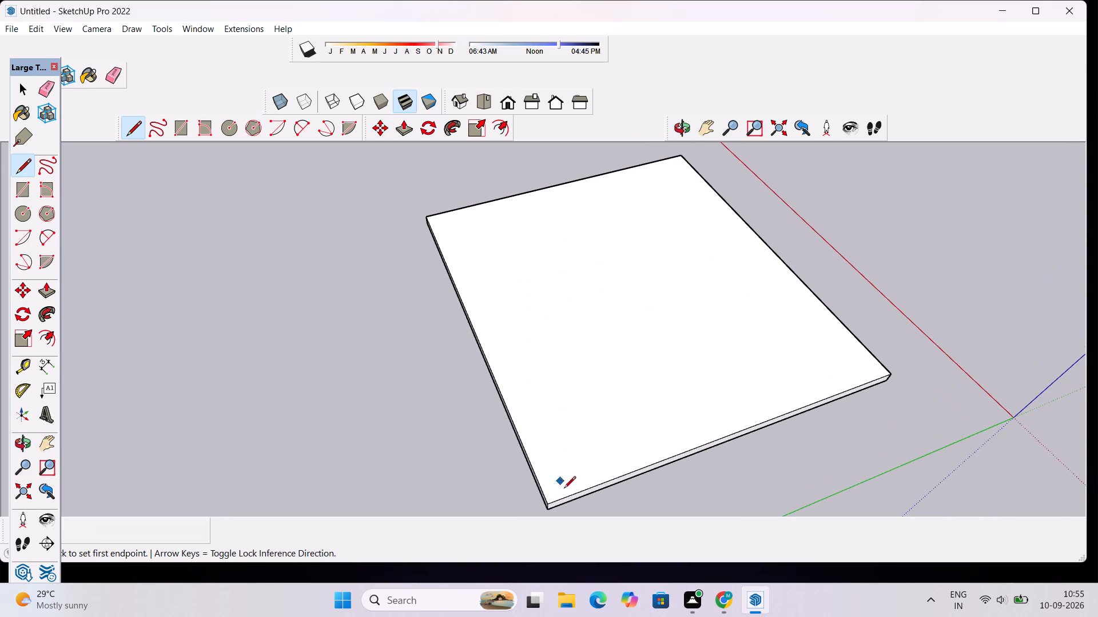
{"action": "scroll", "coordinate": [546, 504], "scroll_direction": "up", "scroll_amount": 6}
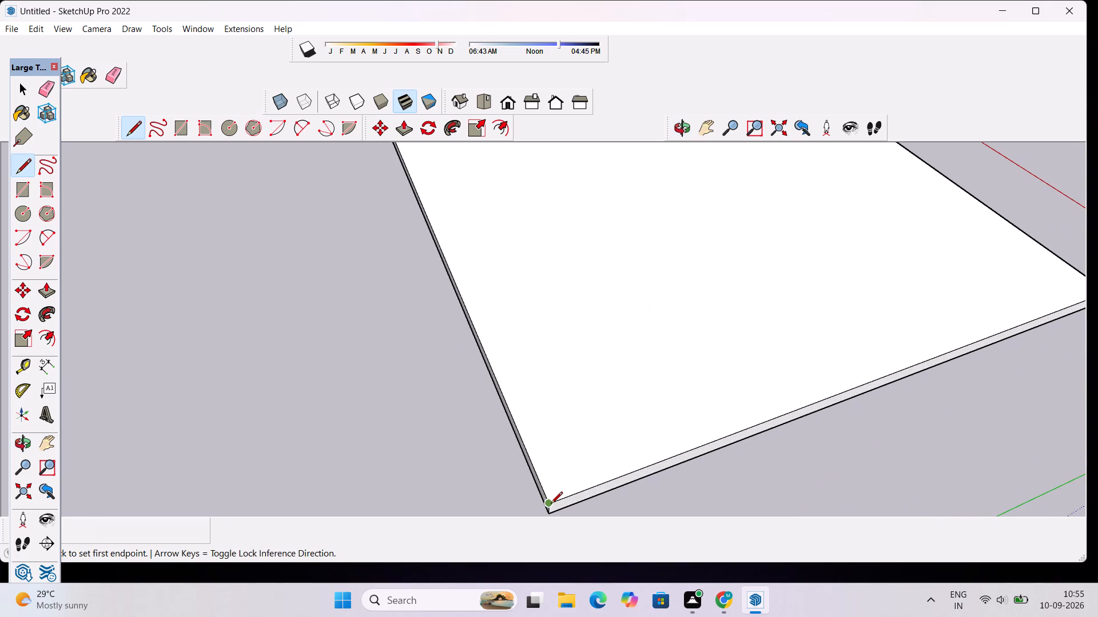
{"action": "left_click", "coordinate": [549, 502]}
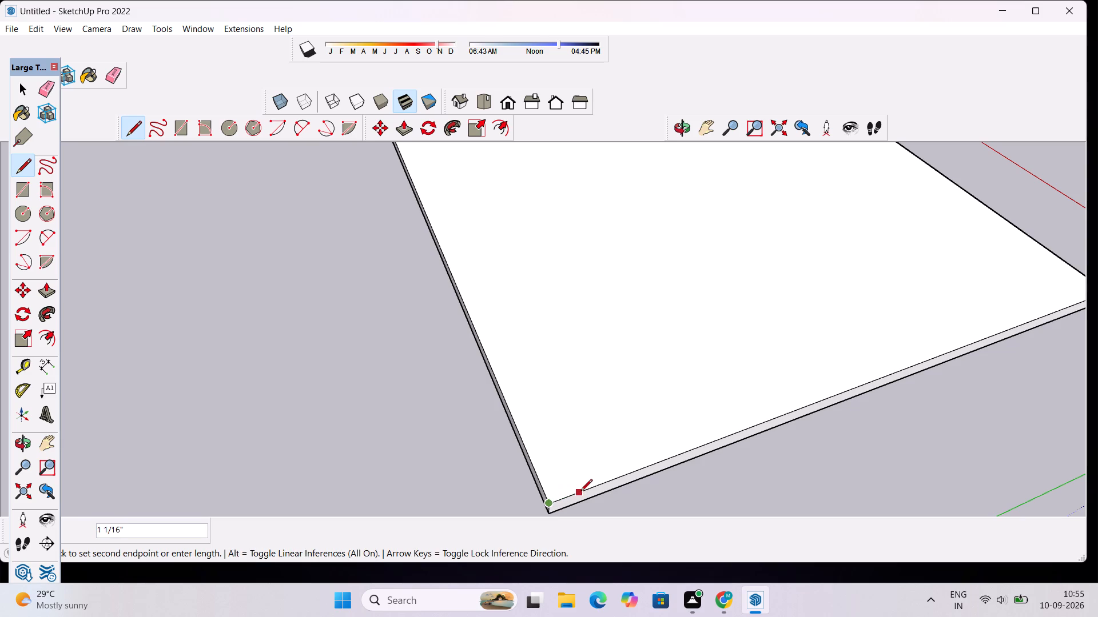
{"action": "type", "text": "6\""}
{"action": "key", "text": "Return"}
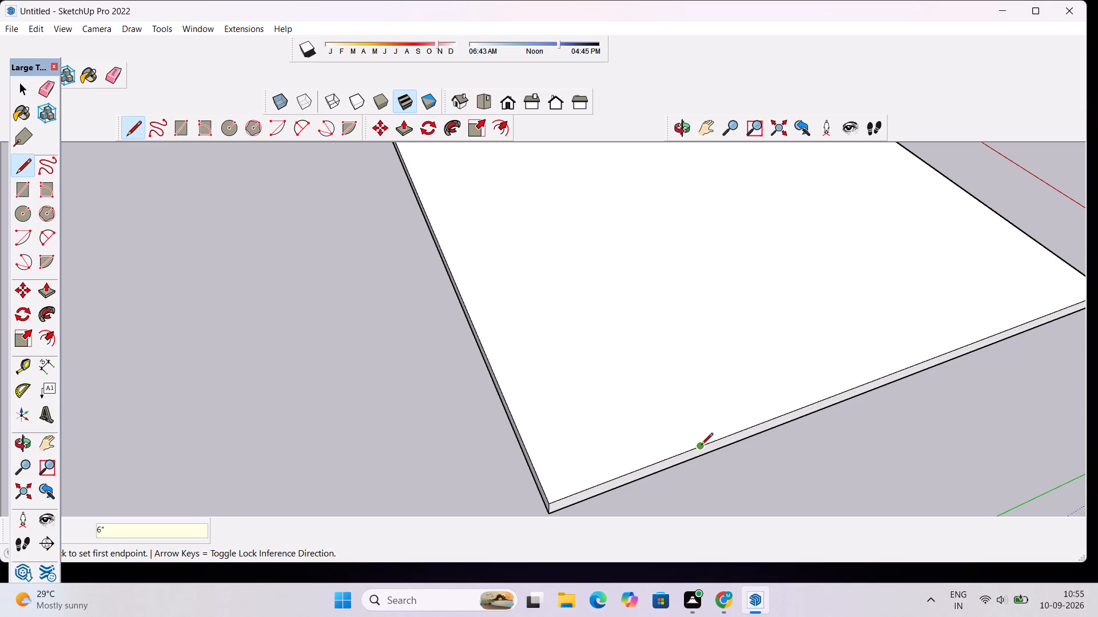
Undo the 6" line drawn along the slab's top edge.
{"action": "key", "text": "ctrl+z"}
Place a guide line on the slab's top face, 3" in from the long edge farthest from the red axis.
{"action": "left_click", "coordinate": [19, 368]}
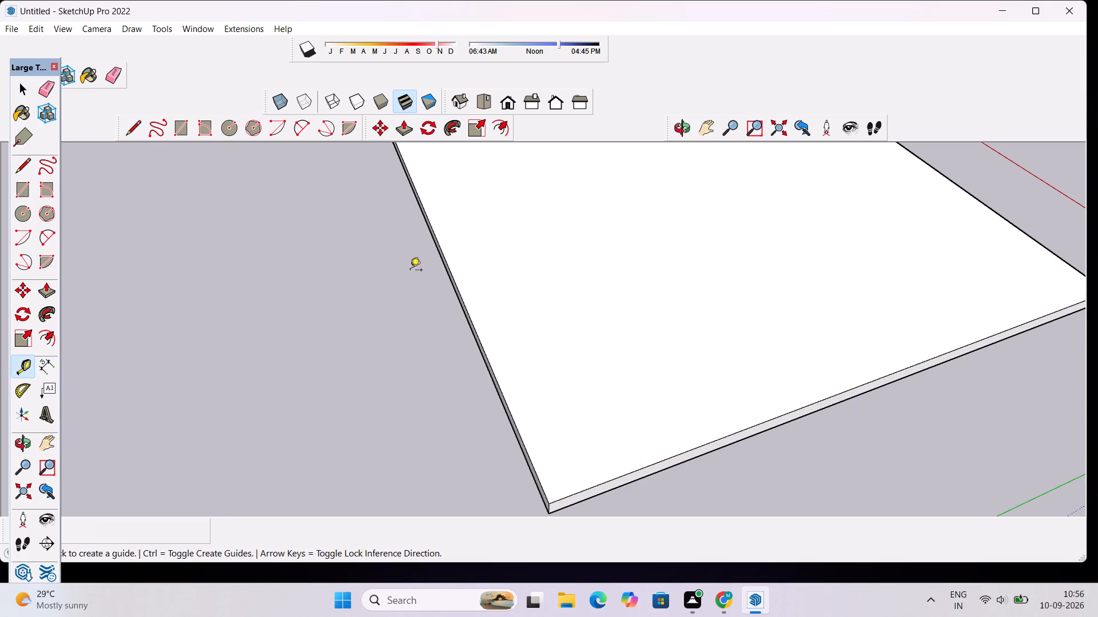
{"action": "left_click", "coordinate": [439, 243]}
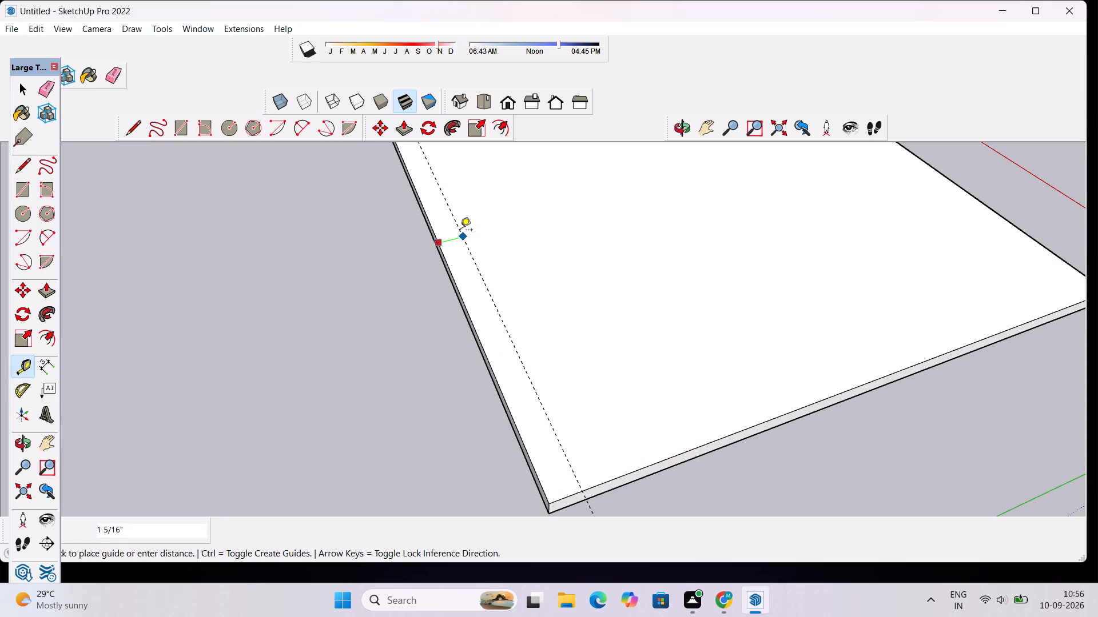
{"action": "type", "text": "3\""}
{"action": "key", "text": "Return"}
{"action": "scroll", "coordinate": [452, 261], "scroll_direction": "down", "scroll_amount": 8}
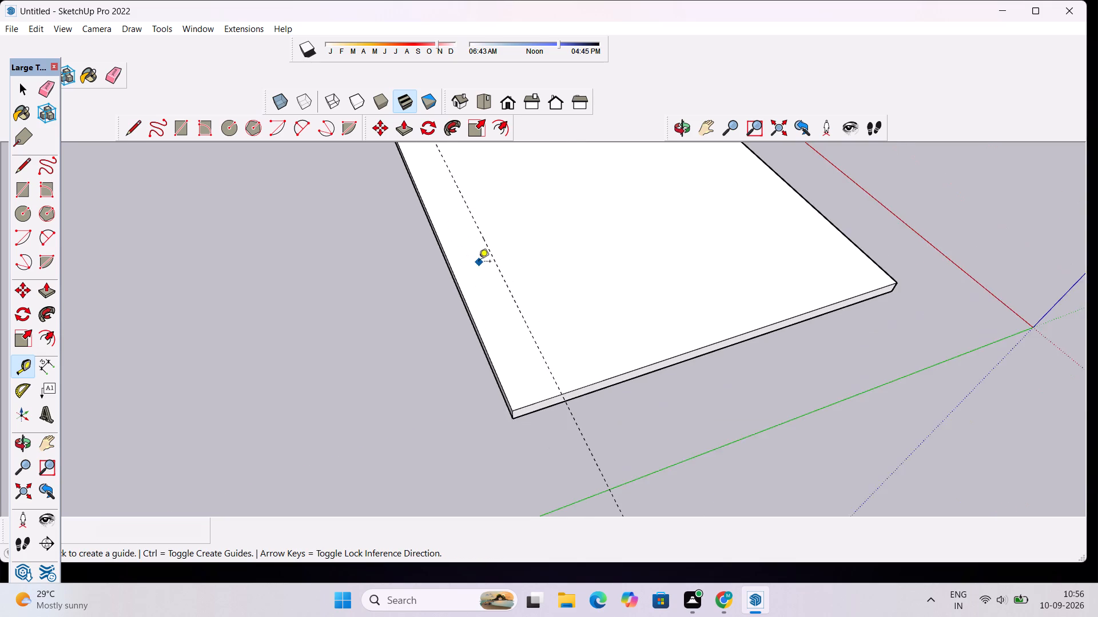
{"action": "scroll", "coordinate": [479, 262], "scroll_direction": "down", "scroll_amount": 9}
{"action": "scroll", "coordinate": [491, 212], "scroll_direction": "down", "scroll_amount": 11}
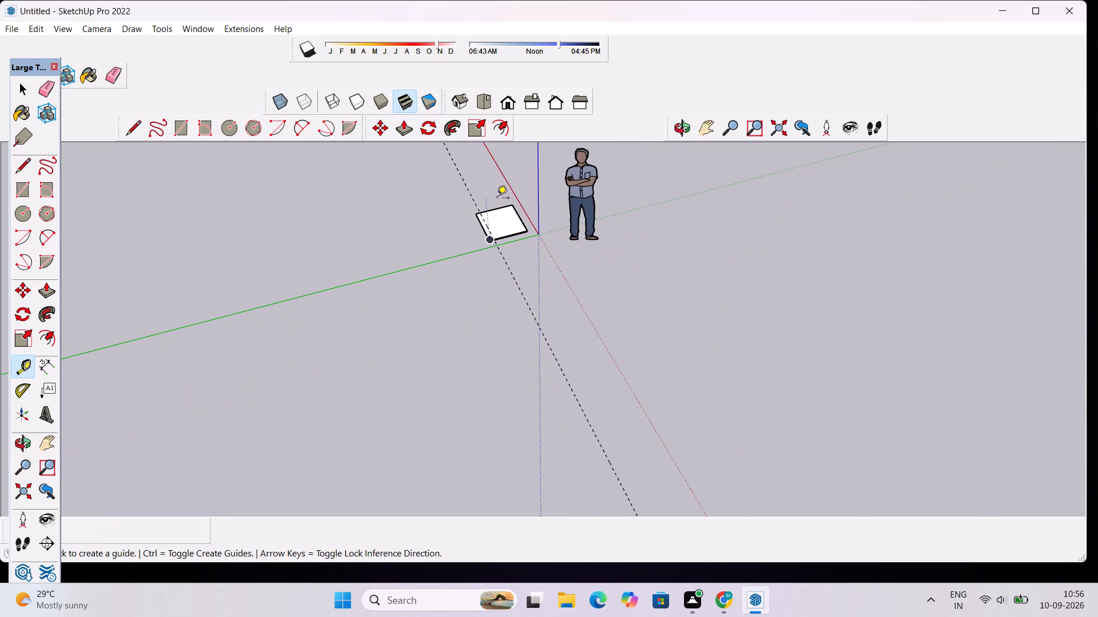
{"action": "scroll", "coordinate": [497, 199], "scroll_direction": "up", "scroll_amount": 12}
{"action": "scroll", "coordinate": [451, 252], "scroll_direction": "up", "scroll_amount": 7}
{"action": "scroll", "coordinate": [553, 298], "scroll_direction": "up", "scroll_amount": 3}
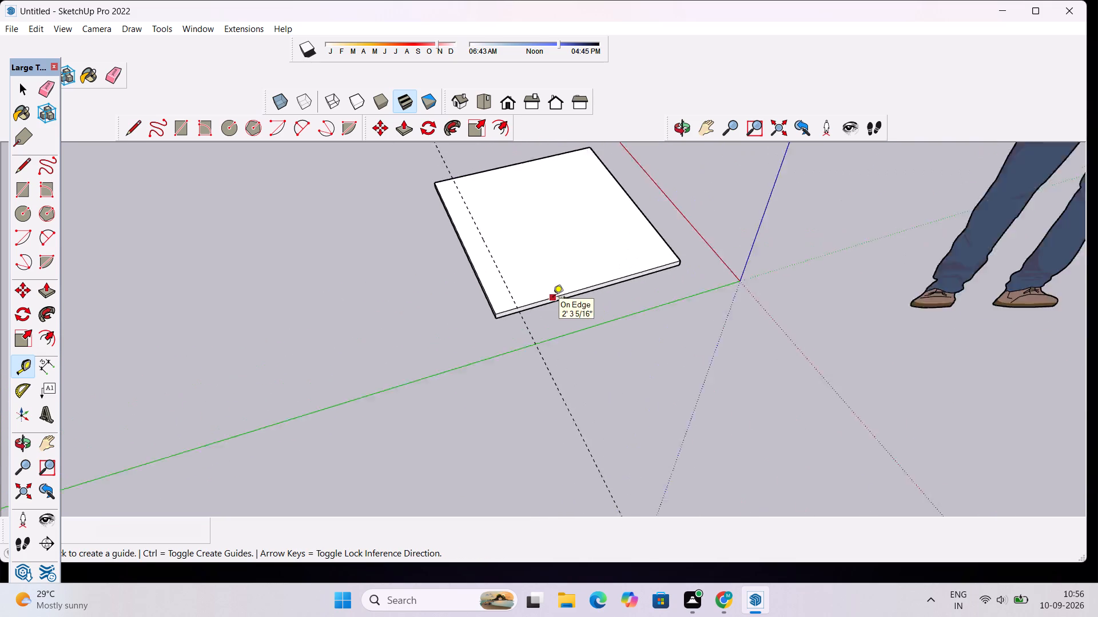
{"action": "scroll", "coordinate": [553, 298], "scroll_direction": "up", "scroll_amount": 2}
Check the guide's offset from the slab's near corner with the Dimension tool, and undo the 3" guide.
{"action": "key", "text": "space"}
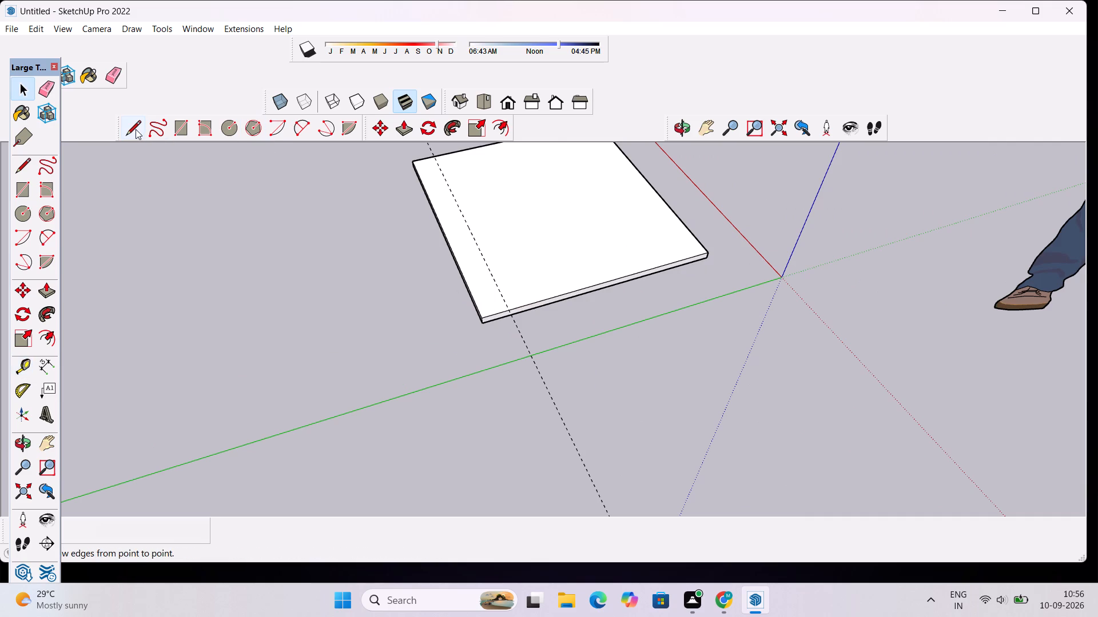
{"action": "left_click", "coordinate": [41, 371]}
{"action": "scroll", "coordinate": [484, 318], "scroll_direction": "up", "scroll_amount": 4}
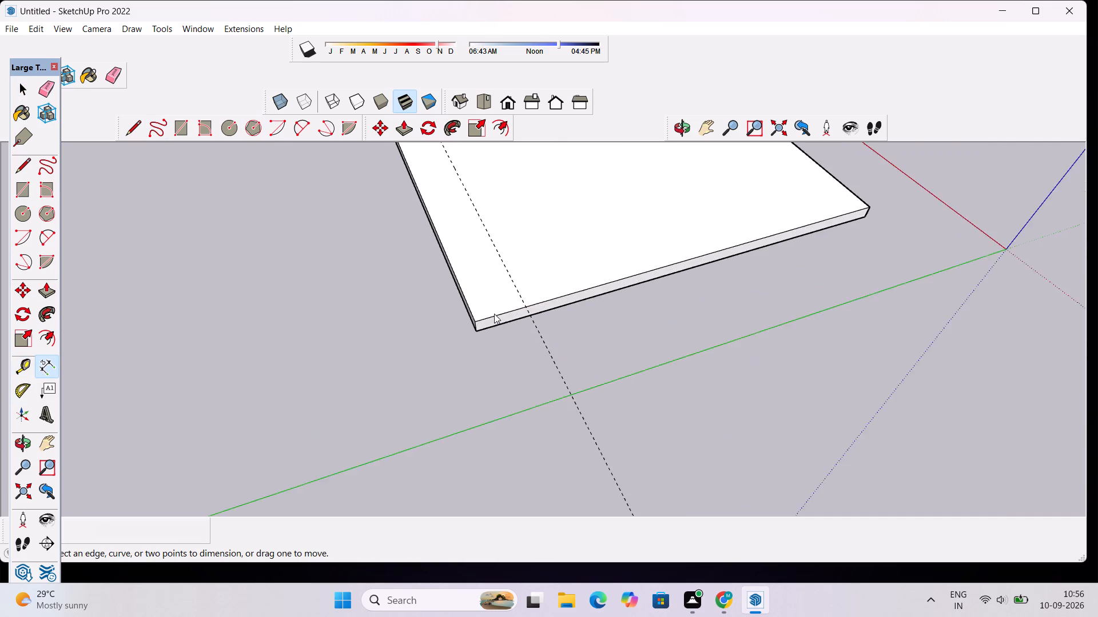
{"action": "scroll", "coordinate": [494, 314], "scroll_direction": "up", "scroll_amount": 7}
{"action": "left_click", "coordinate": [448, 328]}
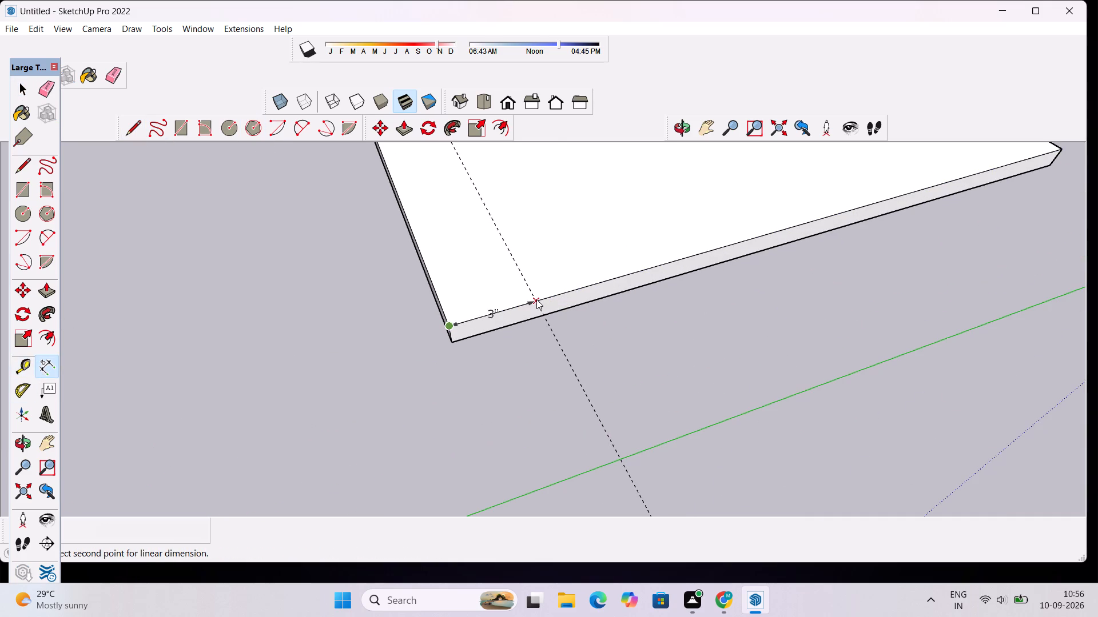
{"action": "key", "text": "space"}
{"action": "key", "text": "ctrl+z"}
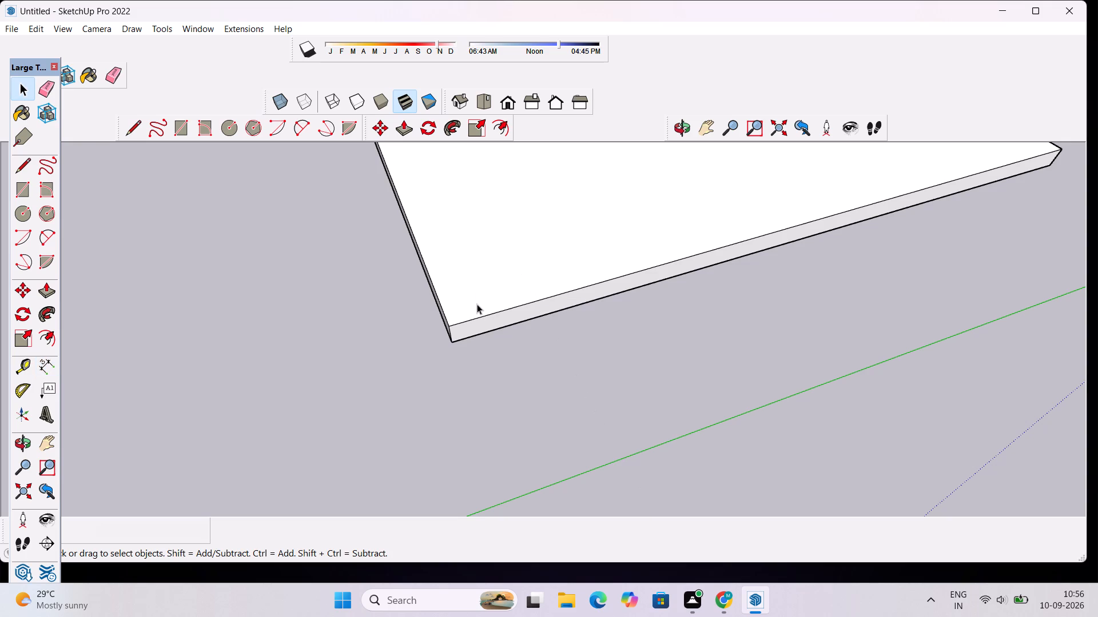
Place a guide line on the slab's top face, 1" in from the edge farthest from the red axis.
{"action": "key", "text": "t"}
{"action": "left_click", "coordinate": [428, 261]}
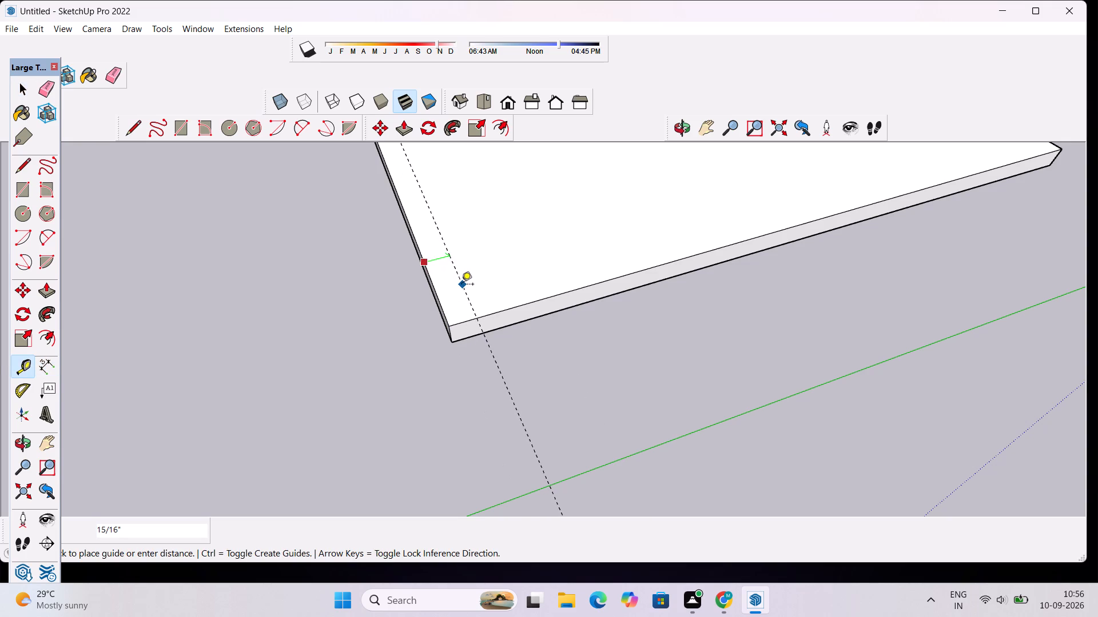
{"action": "type", "text": "1\""}
{"action": "key", "text": "Return"}
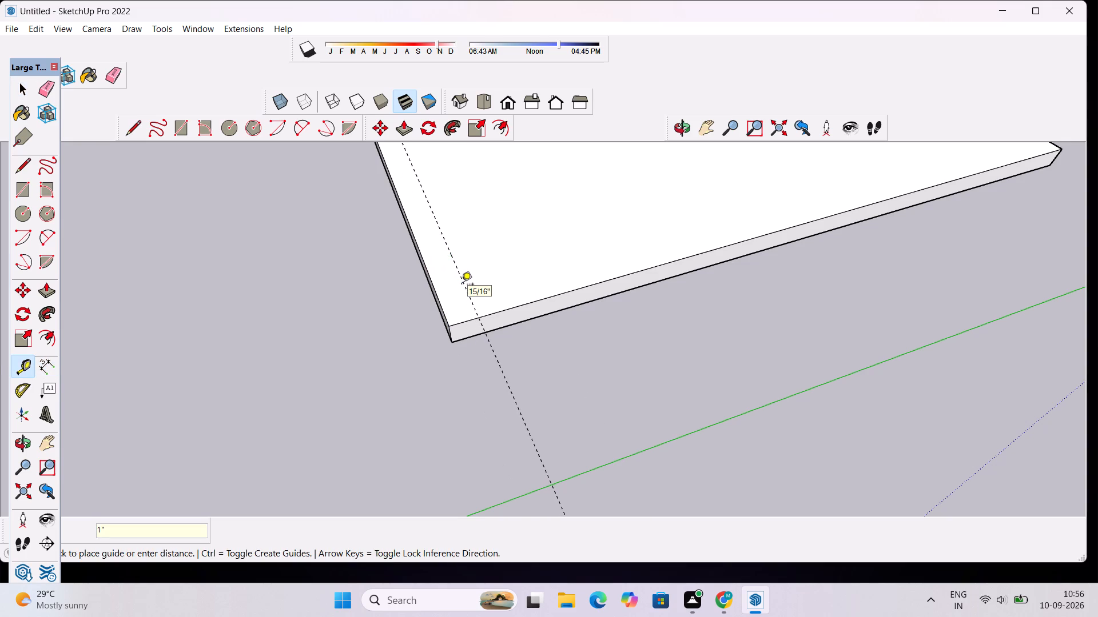
{"action": "scroll", "coordinate": [484, 294], "scroll_direction": "down", "scroll_amount": 20}
{"action": "scroll", "coordinate": [467, 218], "scroll_direction": "down", "scroll_amount": 5}
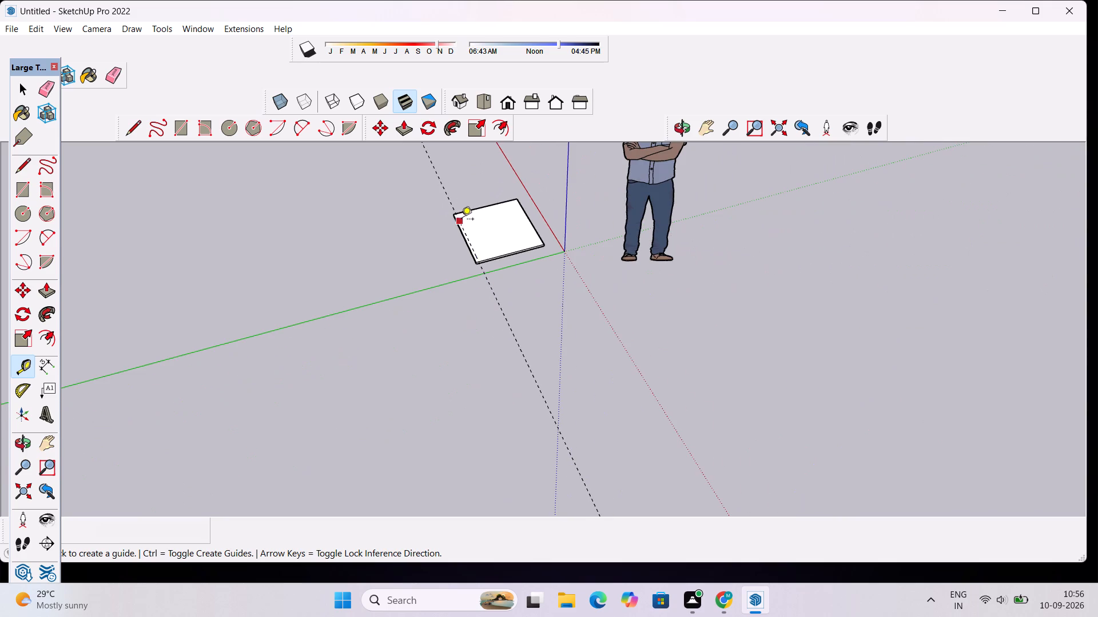
{"action": "scroll", "coordinate": [466, 193], "scroll_direction": "up", "scroll_amount": 6}
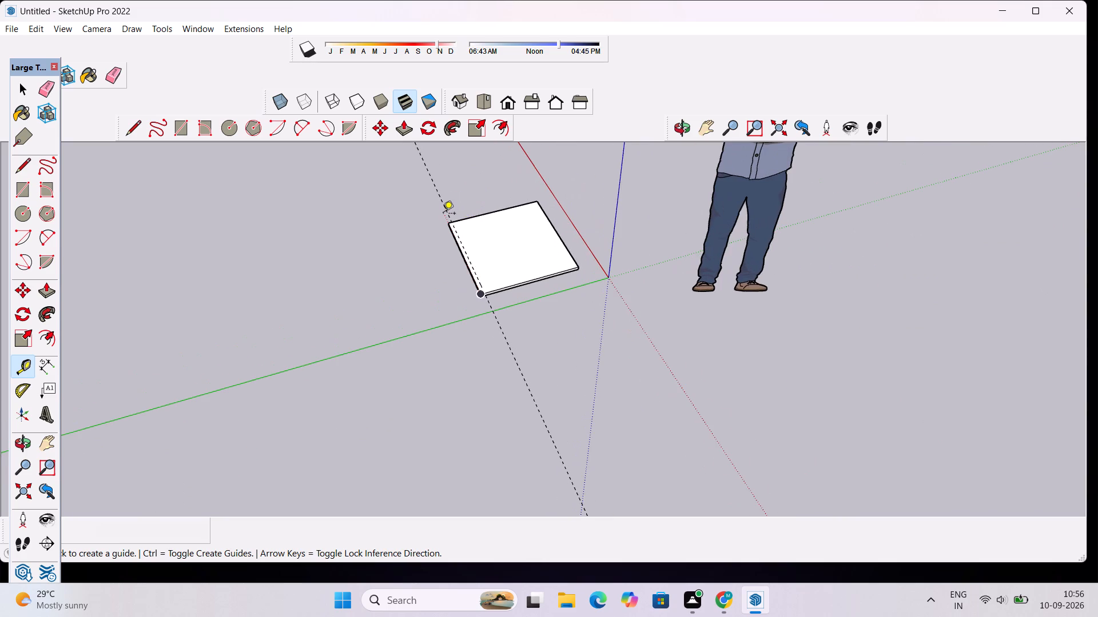
{"action": "scroll", "coordinate": [507, 246], "scroll_direction": "up", "scroll_amount": 2}
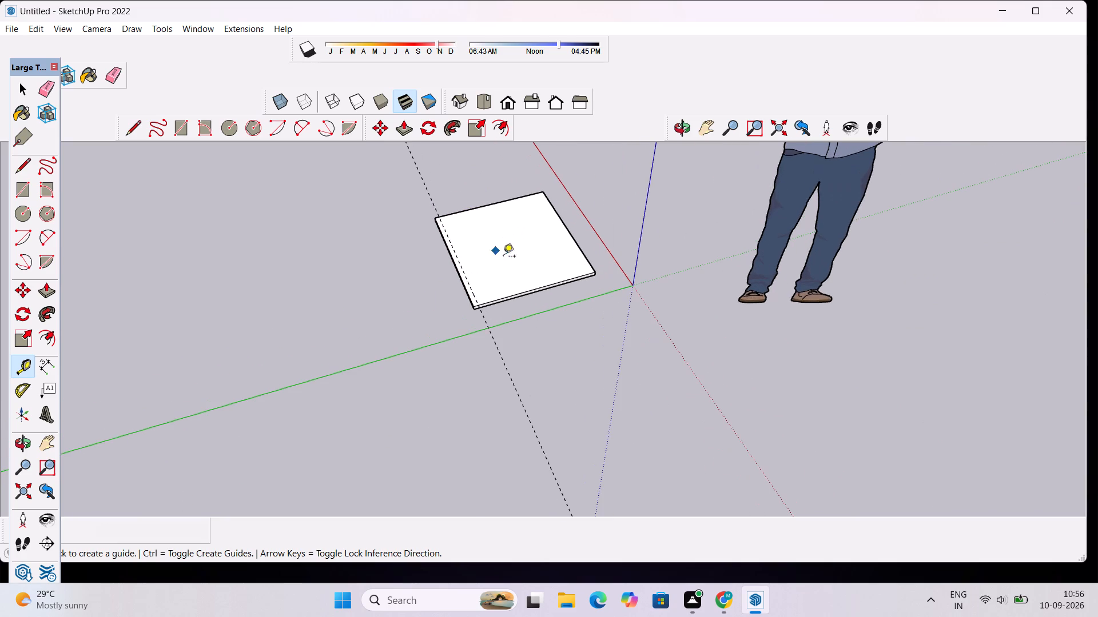
{"action": "key", "text": "space"}
Draw a line along the 1" guide across the slab's top face, from one edge to the opposite edge.
{"action": "scroll", "coordinate": [450, 327], "scroll_direction": "up", "scroll_amount": 8}
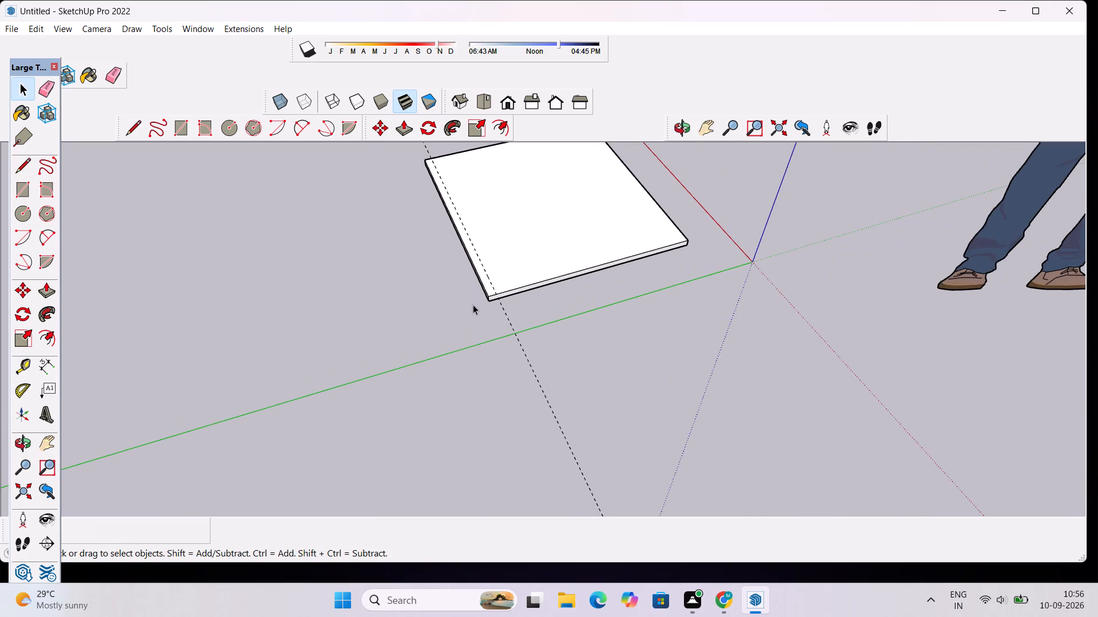
{"action": "key", "text": "l"}
{"action": "scroll", "coordinate": [498, 289], "scroll_direction": "up", "scroll_amount": 10}
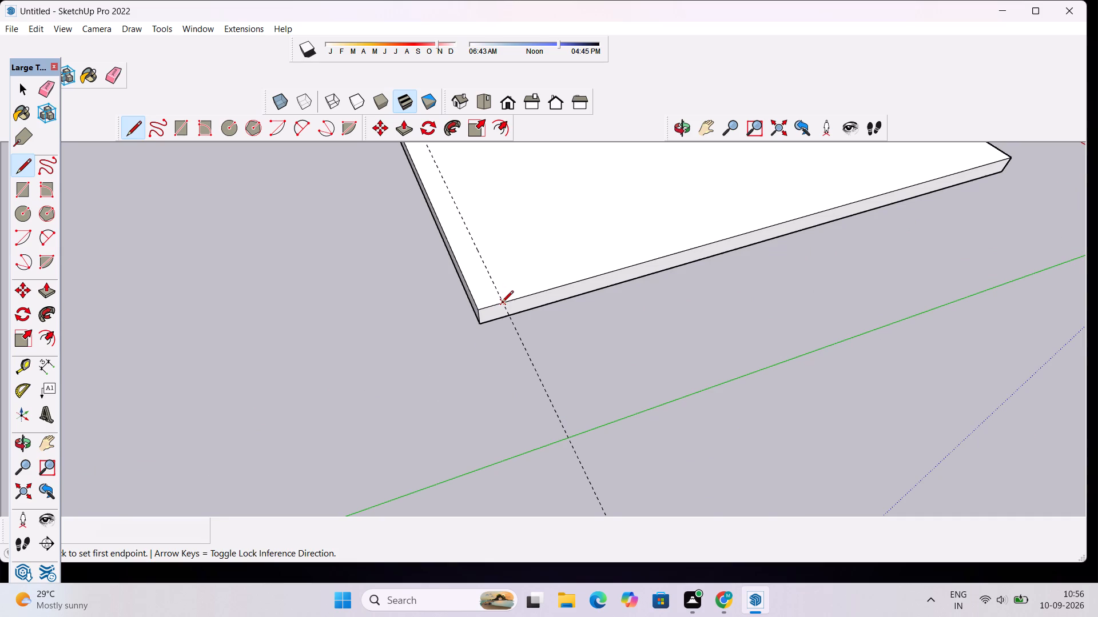
{"action": "left_click", "coordinate": [502, 303]}
{"action": "scroll", "coordinate": [492, 282], "scroll_direction": "down", "scroll_amount": 17}
{"action": "scroll", "coordinate": [455, 181], "scroll_direction": "up", "scroll_amount": 4}
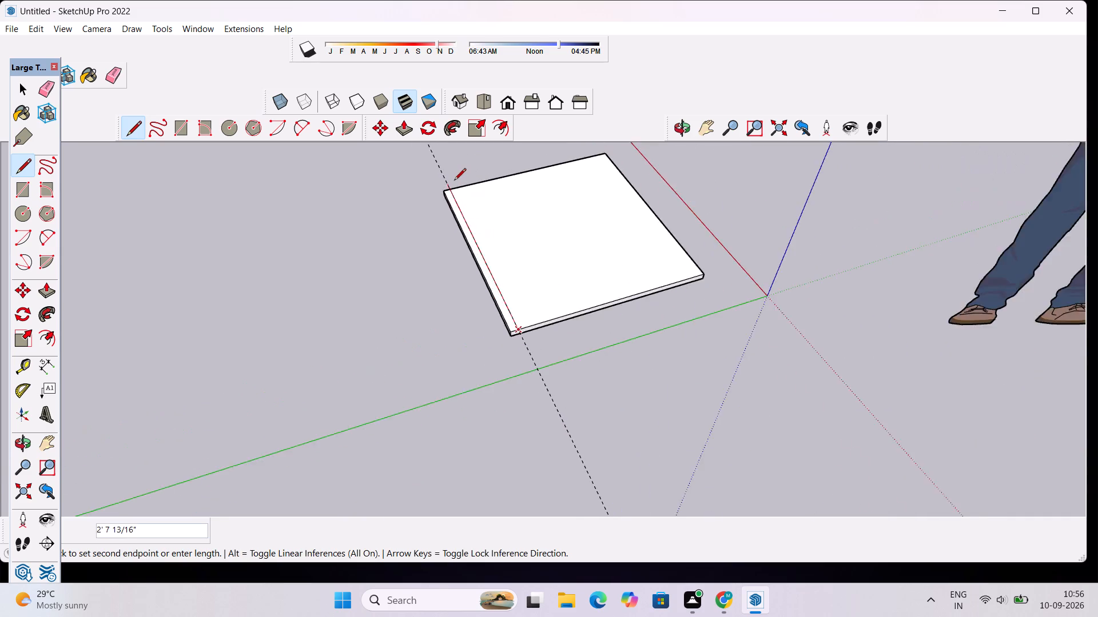
{"action": "scroll", "coordinate": [454, 181], "scroll_direction": "up", "scroll_amount": 12}
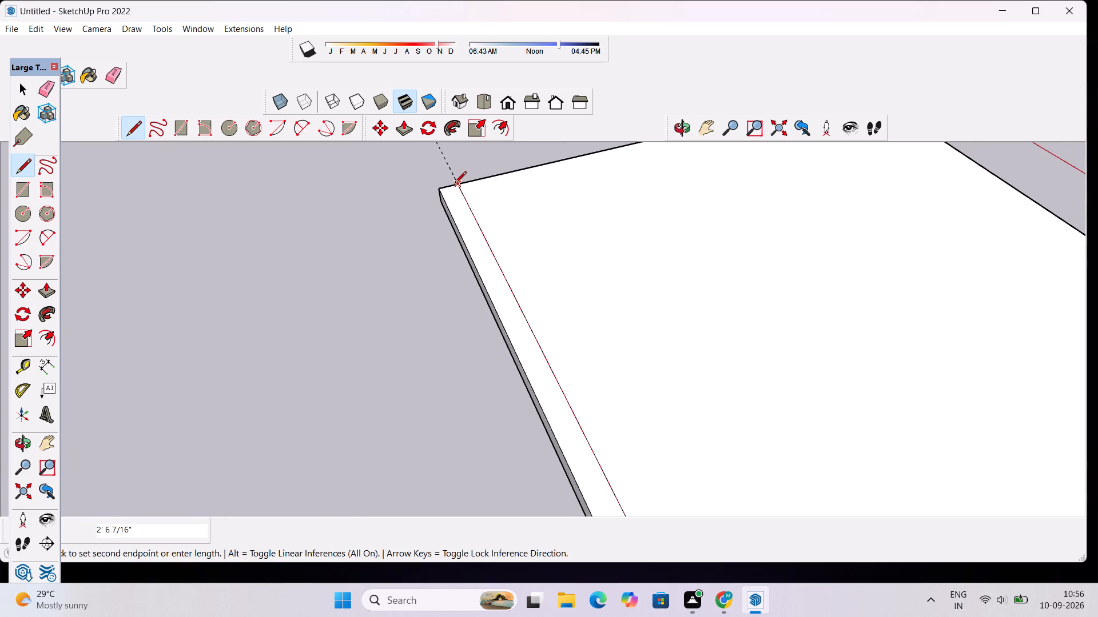
{"action": "left_click", "coordinate": [457, 186]}
{"action": "key", "text": "space"}
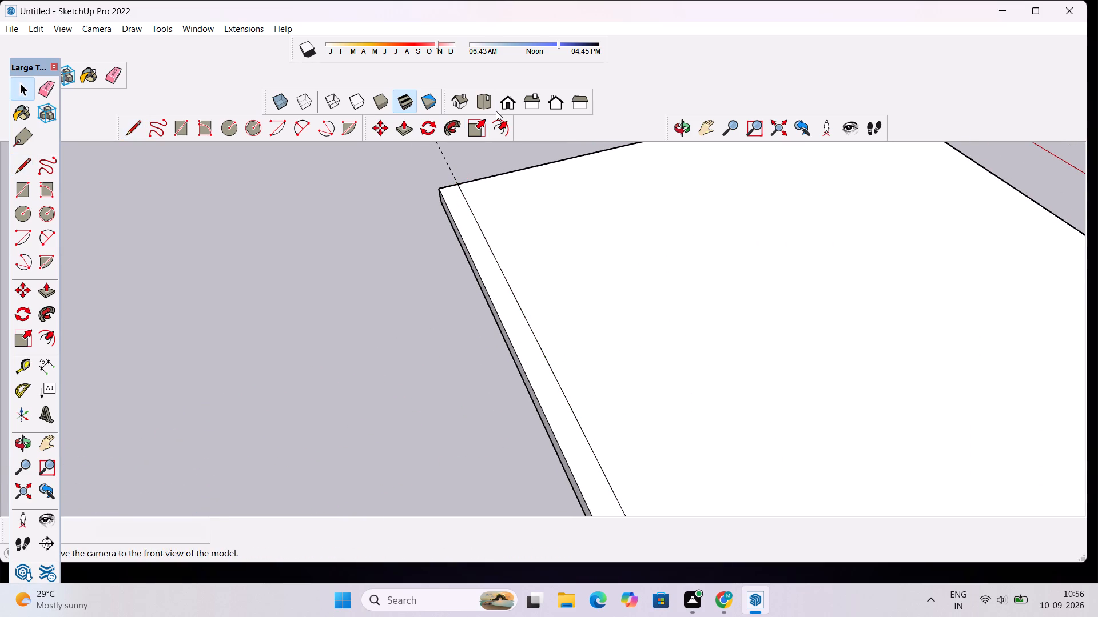
Extrude the 1" wide strip of the slab's top face upward by about 1' 10 1/2" to form an upright panel.
{"action": "left_click", "coordinate": [492, 273]}
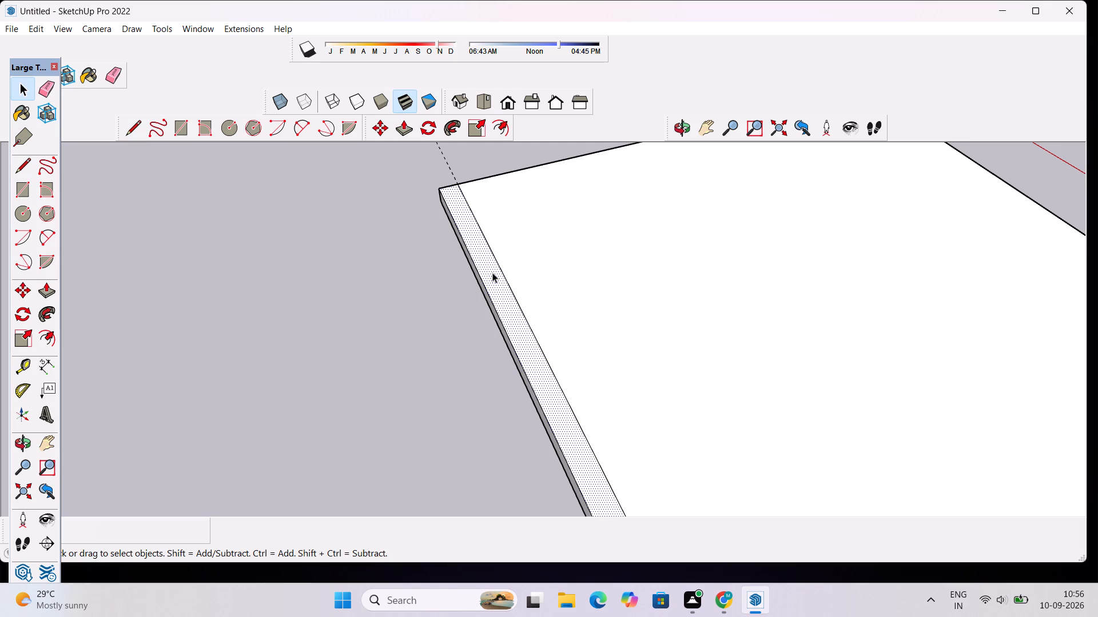
{"action": "key", "text": "p"}
{"action": "left_click", "coordinate": [493, 273]}
{"action": "scroll", "coordinate": [493, 250], "scroll_direction": "down", "scroll_amount": 8}
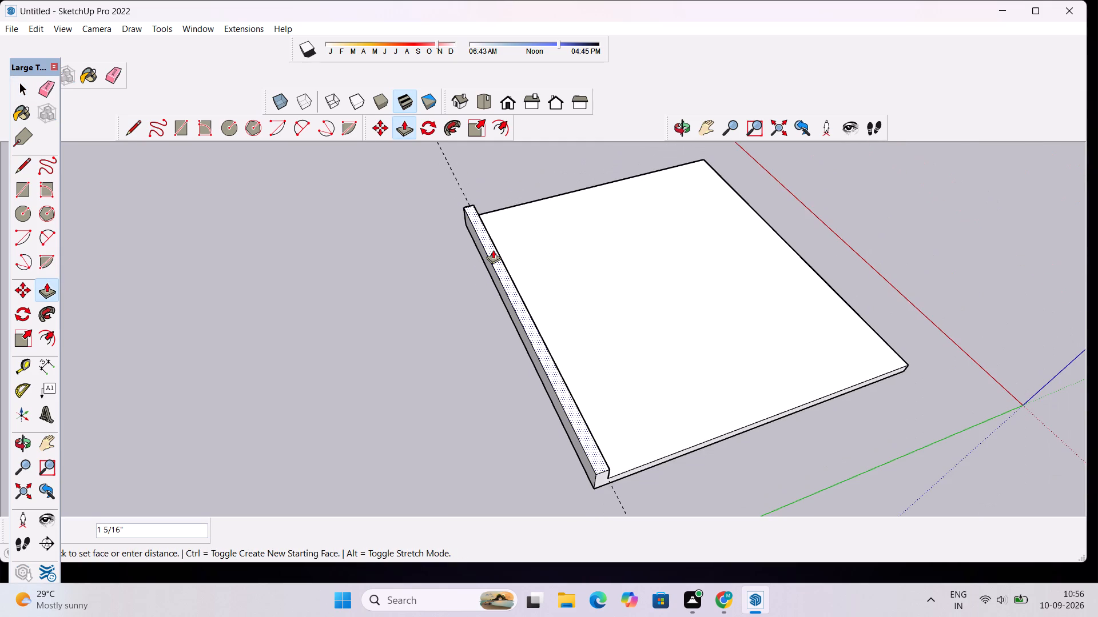
{"action": "scroll", "coordinate": [493, 250], "scroll_direction": "down", "scroll_amount": 4}
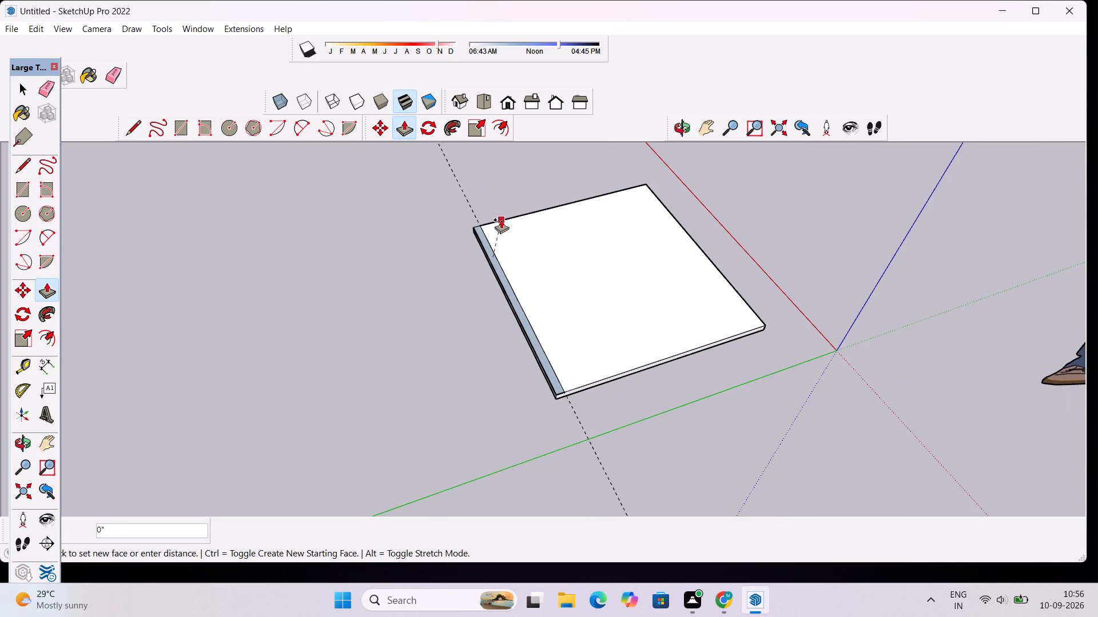
{"action": "scroll", "coordinate": [506, 204], "scroll_direction": "down", "scroll_amount": 12}
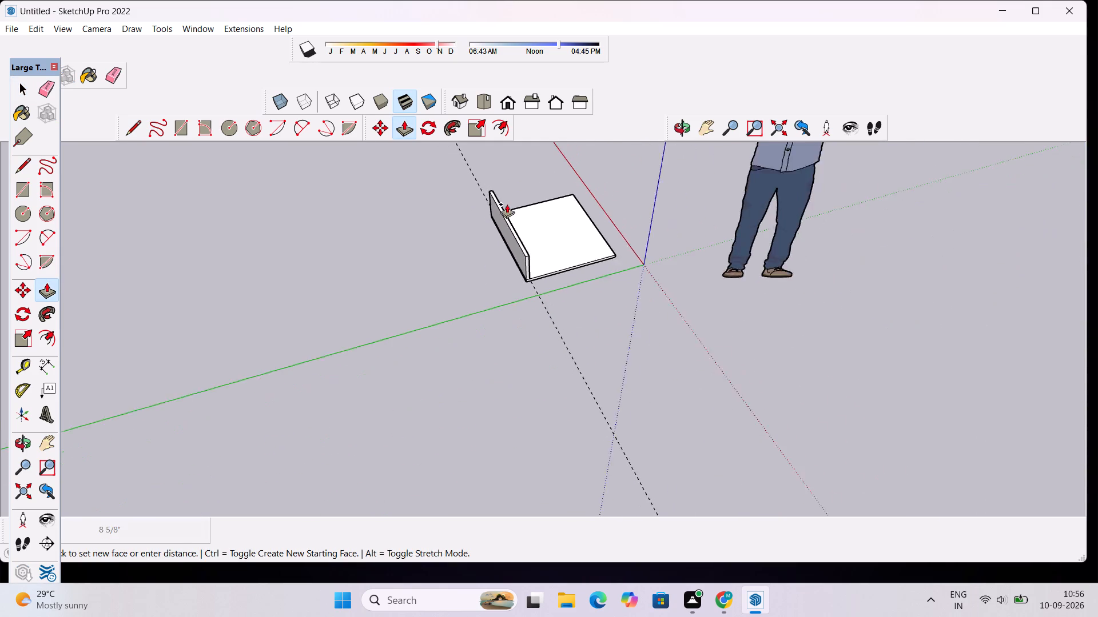
{"action": "scroll", "coordinate": [507, 204], "scroll_direction": "down", "scroll_amount": 4}
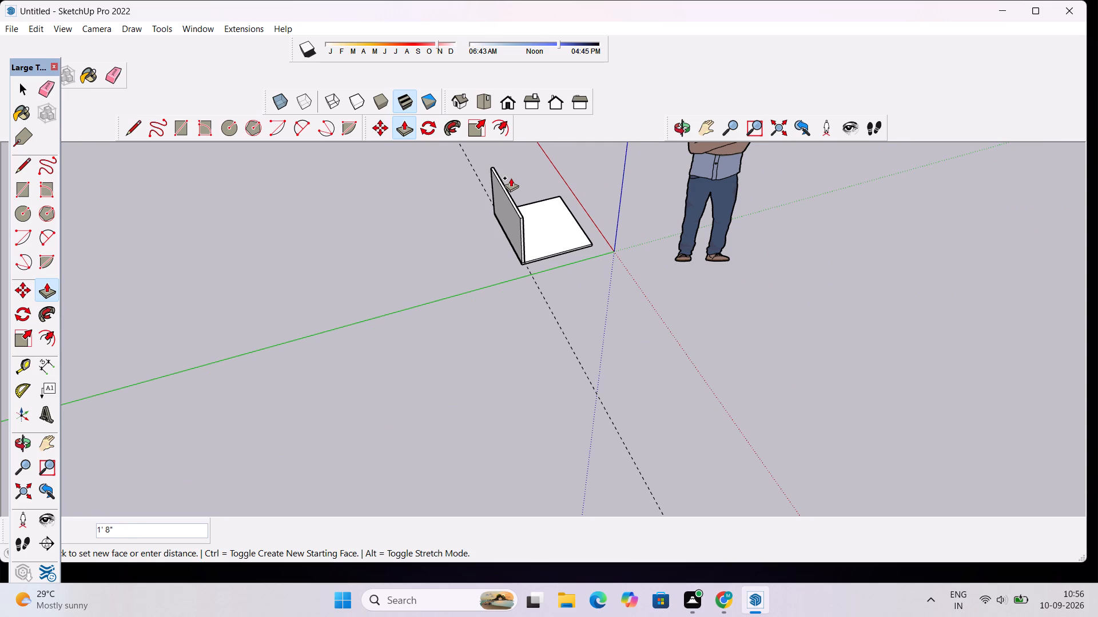
{"action": "left_click", "coordinate": [516, 171]}
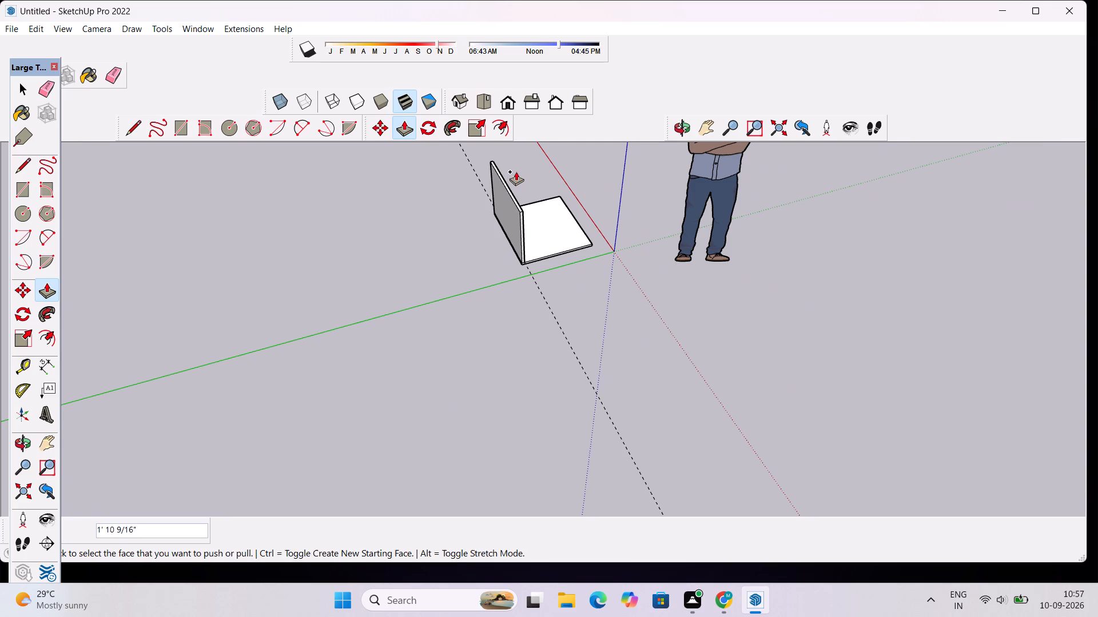
Examine the slab and its upright panel from the front view and from several angles around the panel's inner face.
{"action": "left_click", "coordinate": [501, 107]}
{"action": "scroll", "coordinate": [595, 323], "scroll_direction": "up", "scroll_amount": 5}
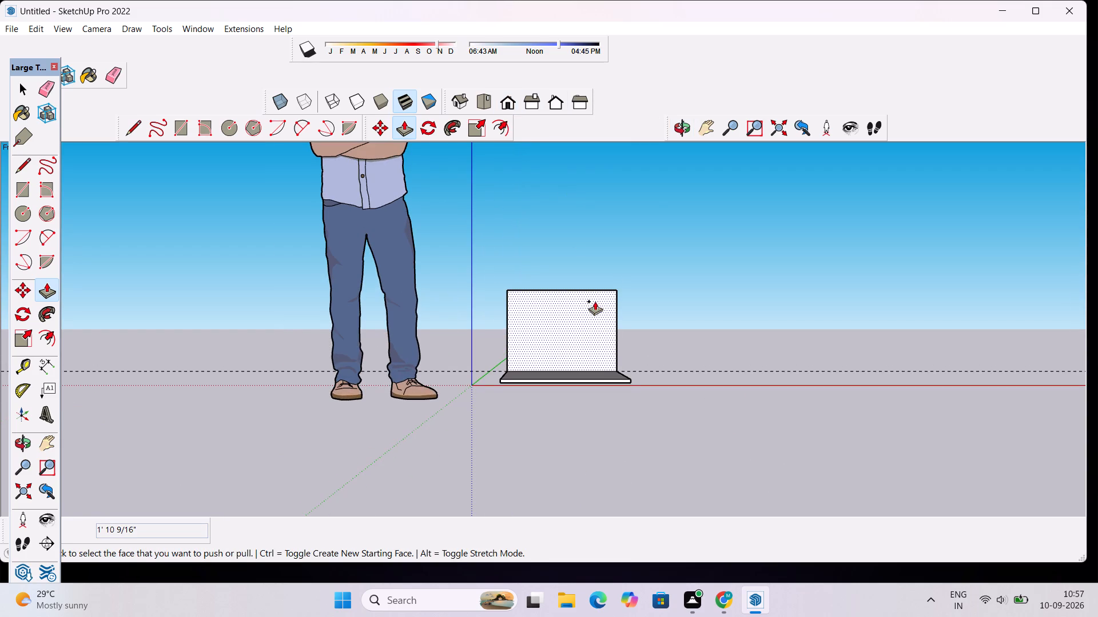
{"action": "key", "text": "space"}
{"action": "left_click", "coordinate": [689, 127]}
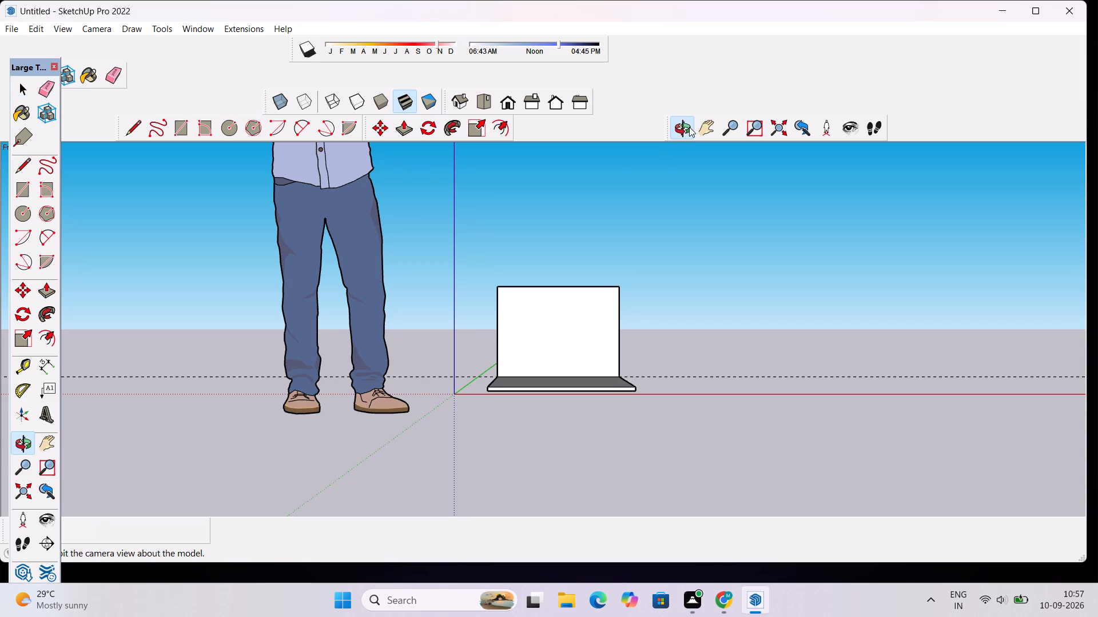
{"action": "left_click_drag", "start_coordinate": [563, 301], "coordinate": [559, 331]}
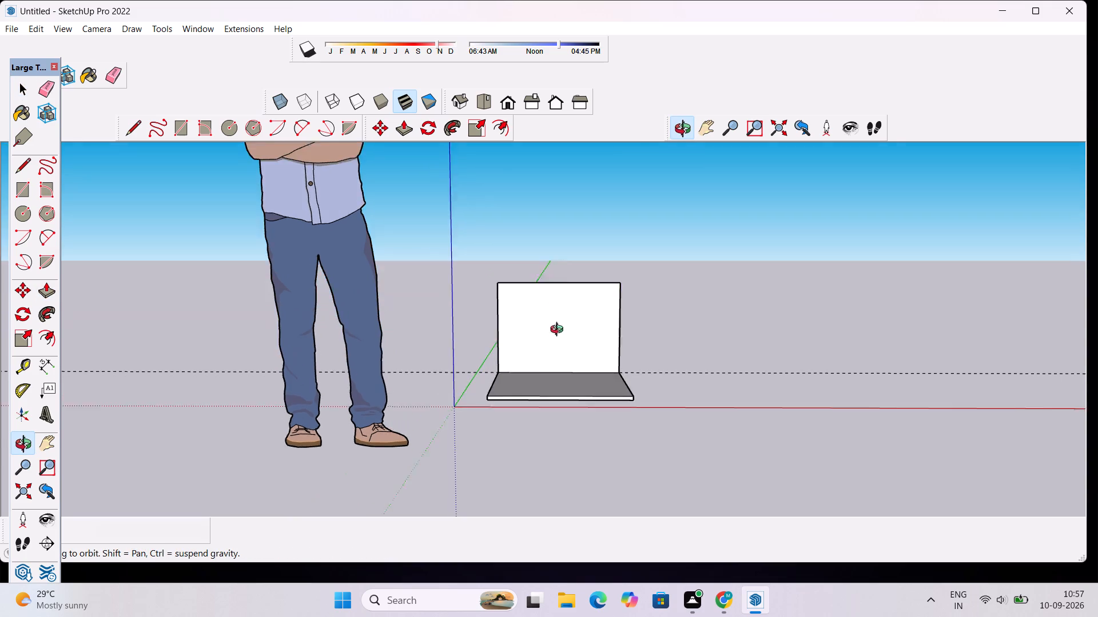
{"action": "left_click_drag", "start_coordinate": [559, 331], "coordinate": [551, 355]}
{"action": "scroll", "coordinate": [589, 286], "scroll_direction": "up", "scroll_amount": 4}
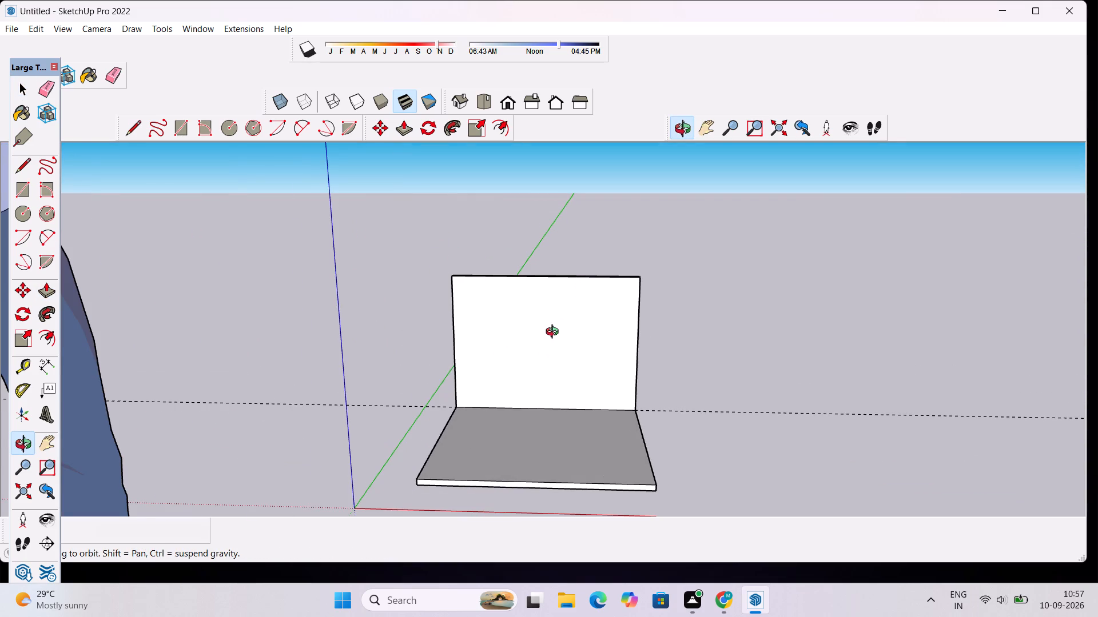
{"action": "scroll", "coordinate": [555, 333], "scroll_direction": "up", "scroll_amount": 4}
{"action": "left_click_drag", "start_coordinate": [543, 329], "coordinate": [567, 316]}
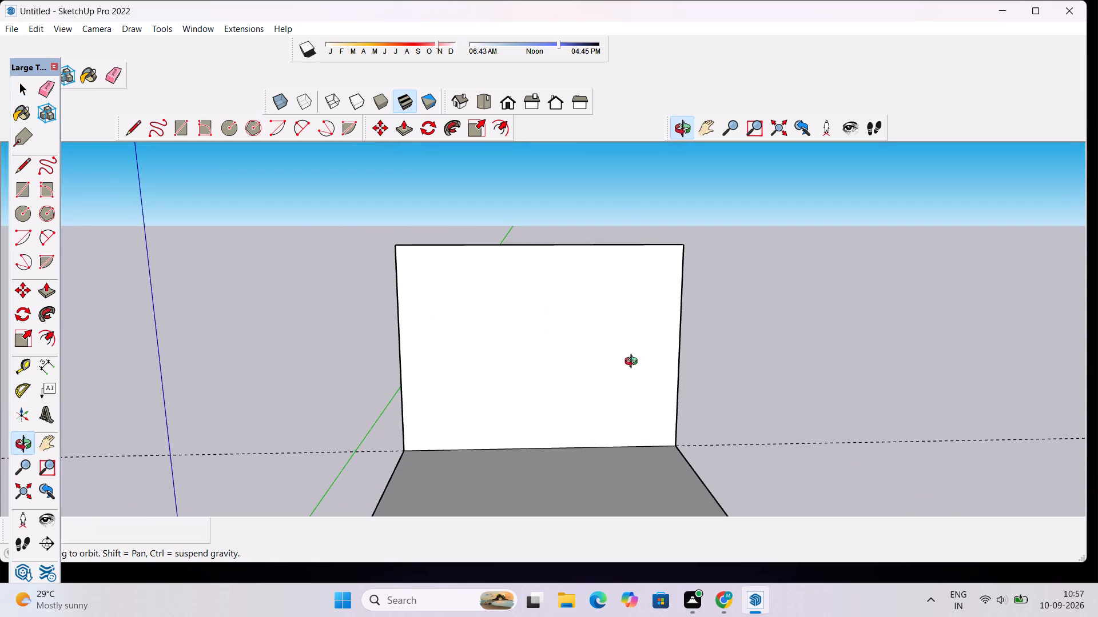
{"action": "left_click_drag", "start_coordinate": [634, 363], "coordinate": [615, 374]}
{"action": "left_click_drag", "start_coordinate": [527, 351], "coordinate": [527, 318]}
{"action": "scroll", "coordinate": [616, 314], "scroll_direction": "up", "scroll_amount": 4}
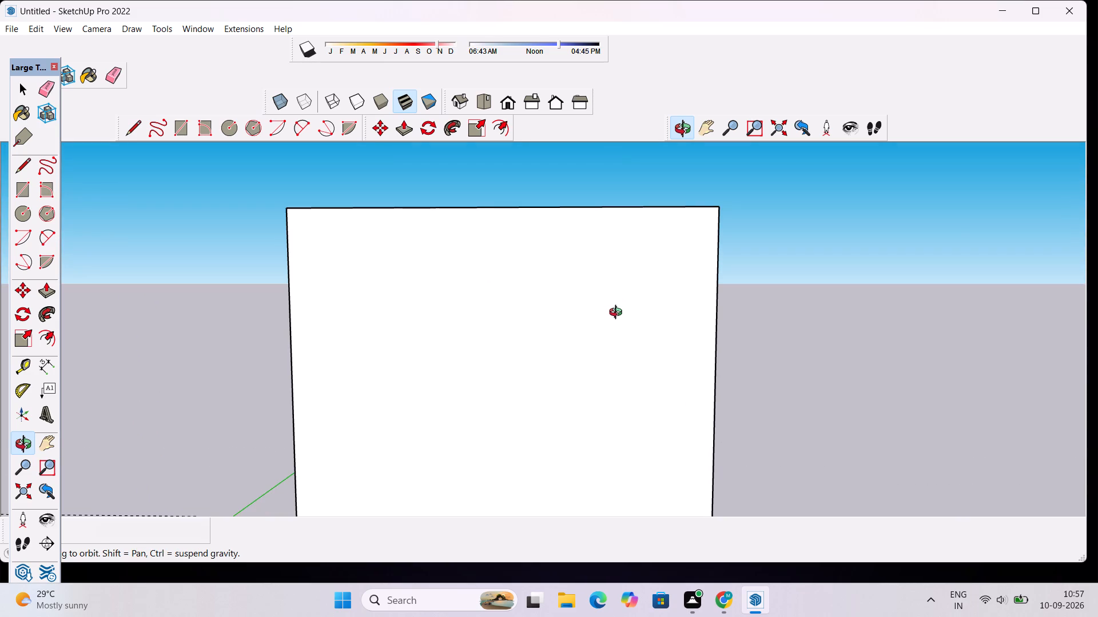
{"action": "left_click_drag", "start_coordinate": [772, 298], "coordinate": [569, 354]}
{"action": "left_click_drag", "start_coordinate": [697, 360], "coordinate": [706, 360]}
{"action": "left_click_drag", "start_coordinate": [741, 350], "coordinate": [751, 347]}
{"action": "left_click_drag", "start_coordinate": [799, 332], "coordinate": [810, 330]}
{"action": "left_click_drag", "start_coordinate": [558, 356], "coordinate": [671, 328]}
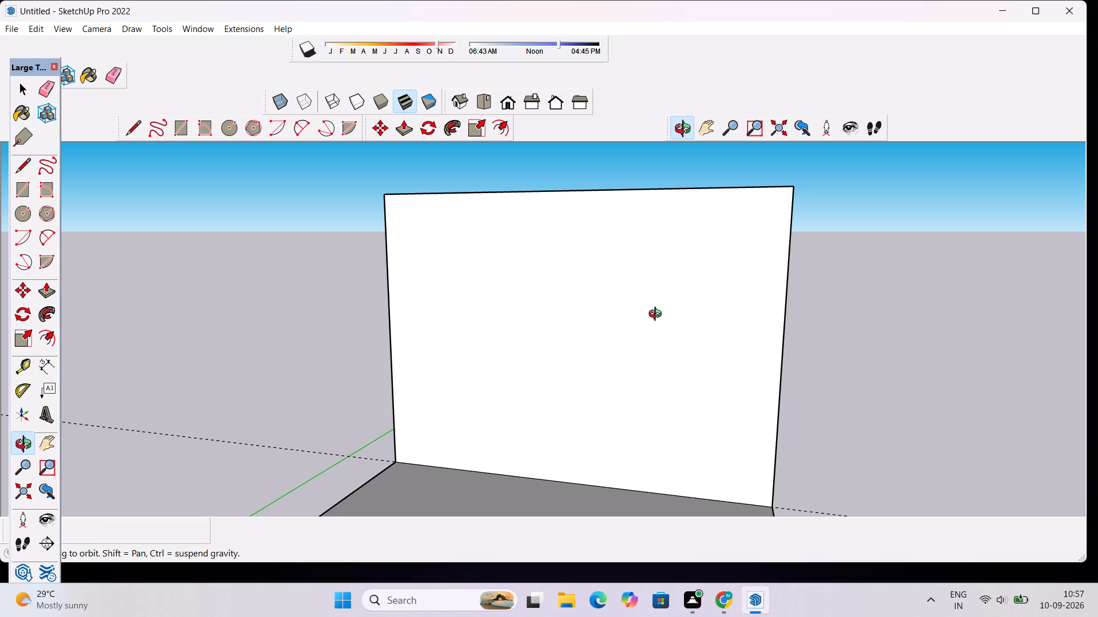
{"action": "scroll", "coordinate": [662, 310], "scroll_direction": "down", "scroll_amount": 4}
{"action": "scroll", "coordinate": [686, 326], "scroll_direction": "up", "scroll_amount": 4}
{"action": "scroll", "coordinate": [707, 295], "scroll_direction": "down", "scroll_amount": 4}
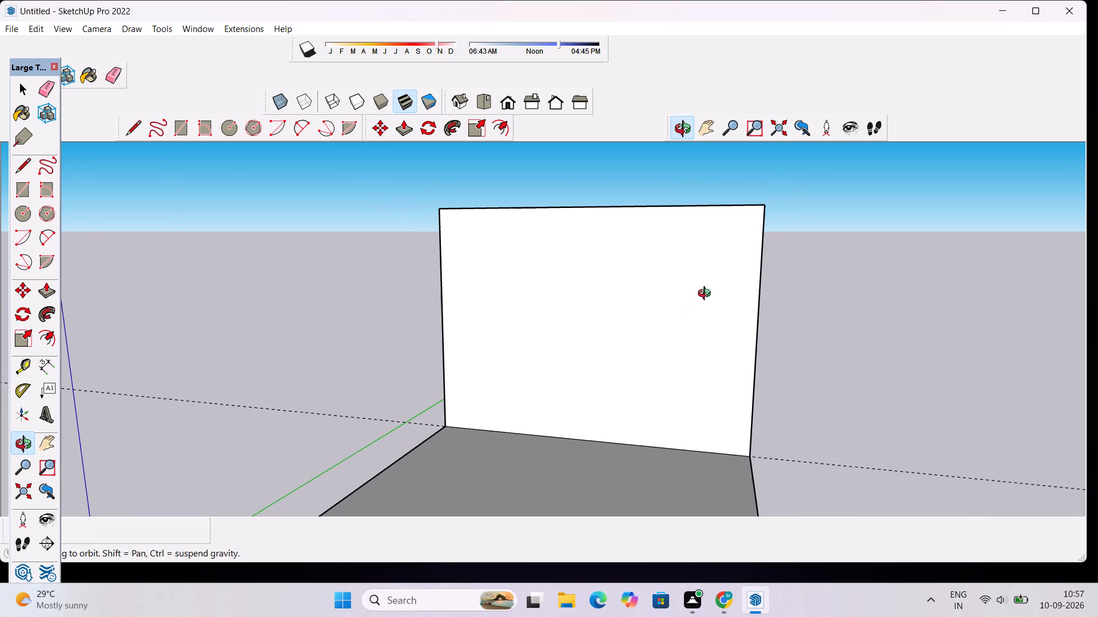
{"action": "key", "text": "space"}
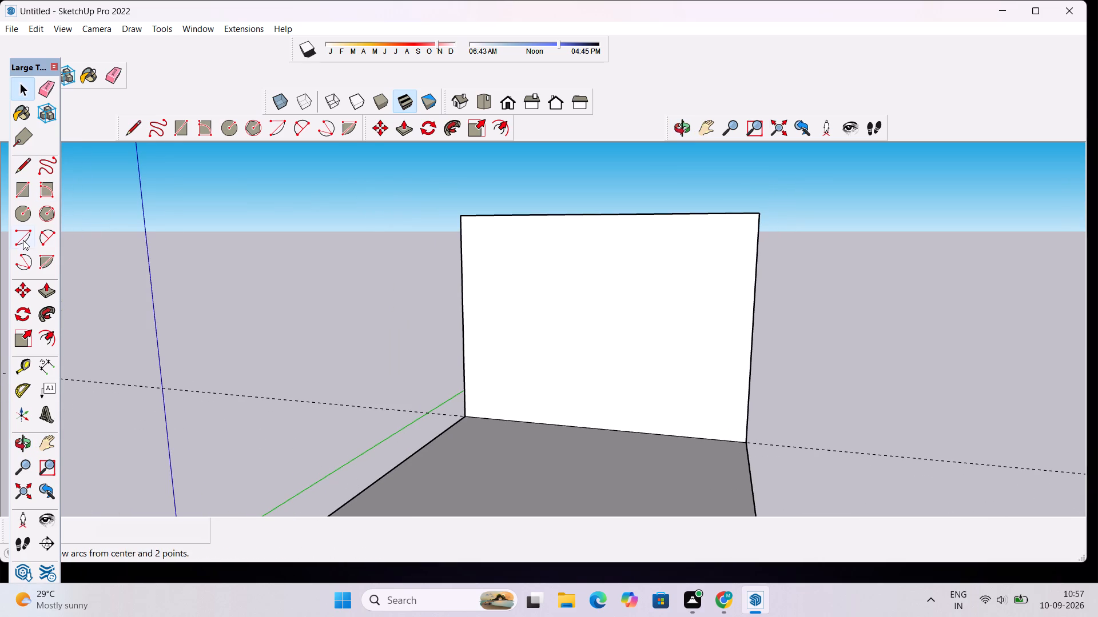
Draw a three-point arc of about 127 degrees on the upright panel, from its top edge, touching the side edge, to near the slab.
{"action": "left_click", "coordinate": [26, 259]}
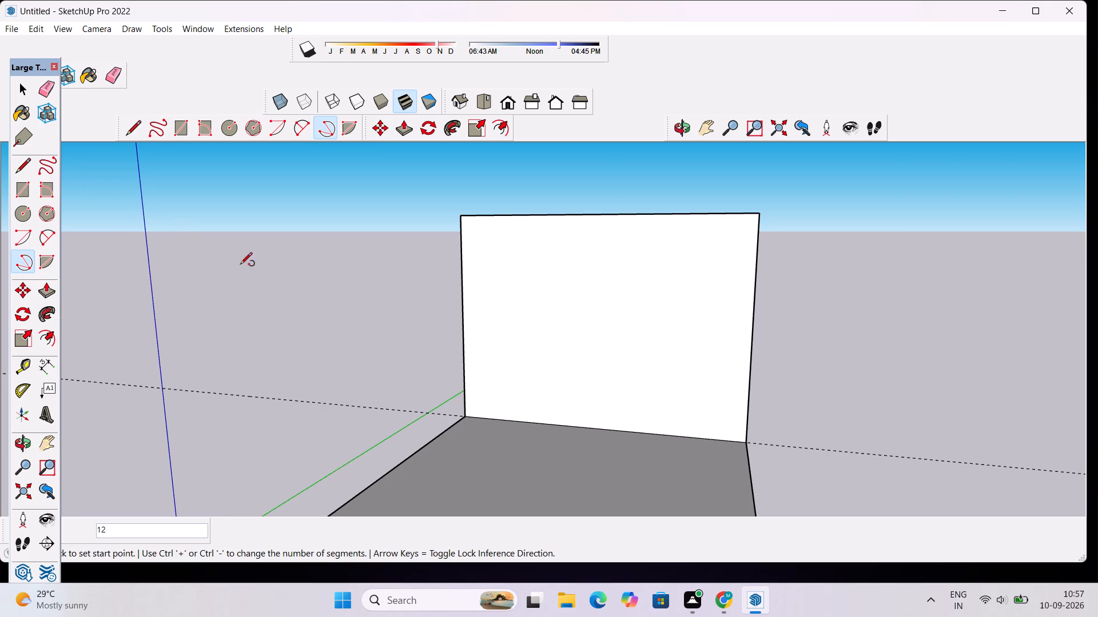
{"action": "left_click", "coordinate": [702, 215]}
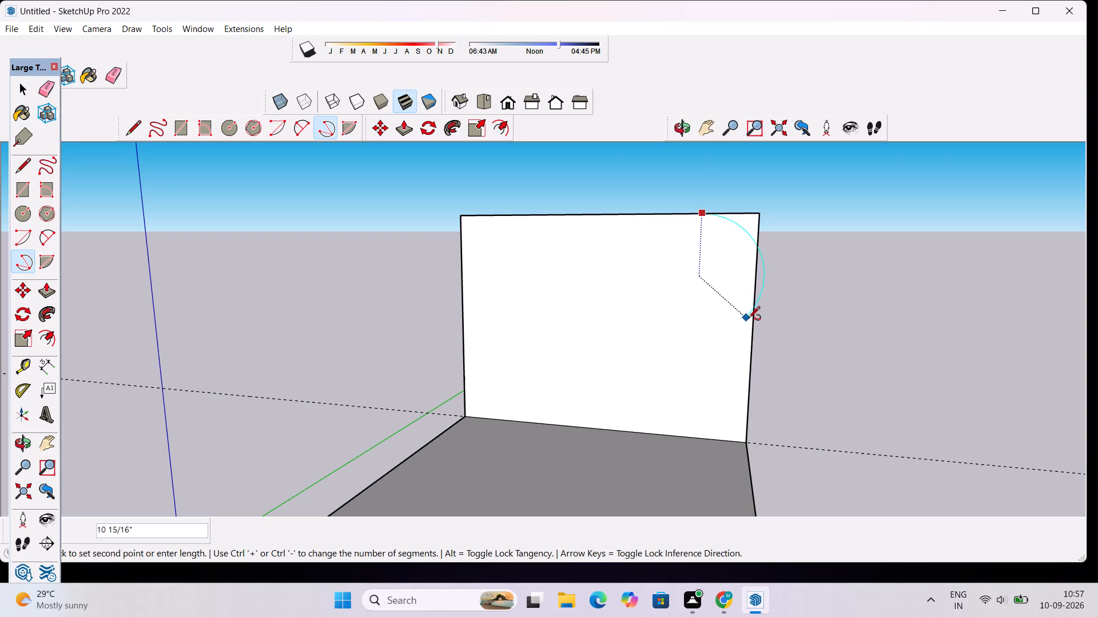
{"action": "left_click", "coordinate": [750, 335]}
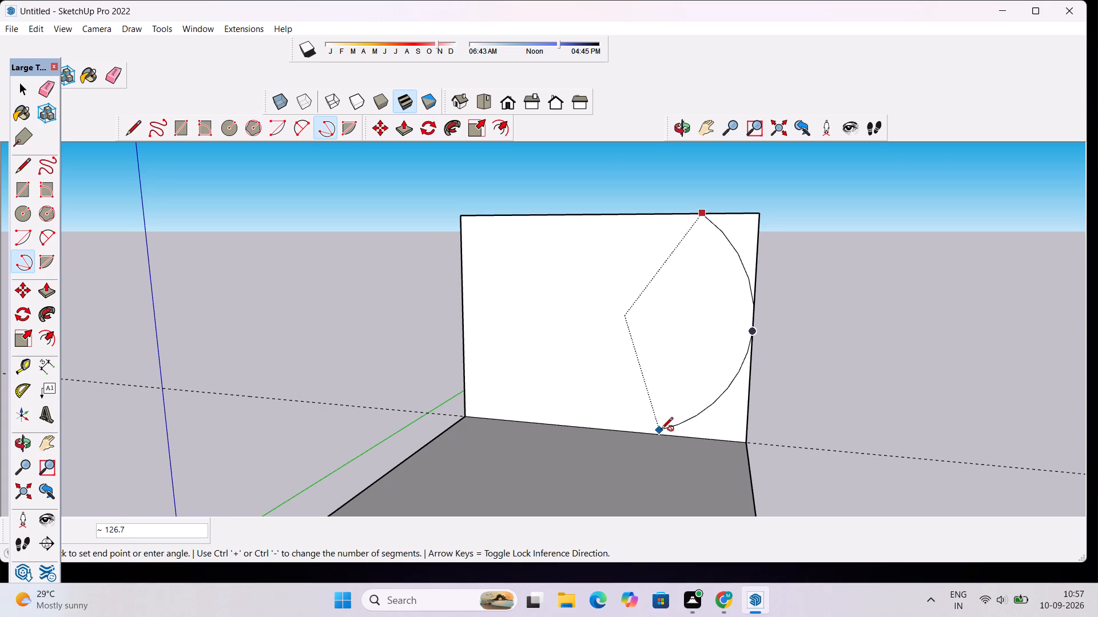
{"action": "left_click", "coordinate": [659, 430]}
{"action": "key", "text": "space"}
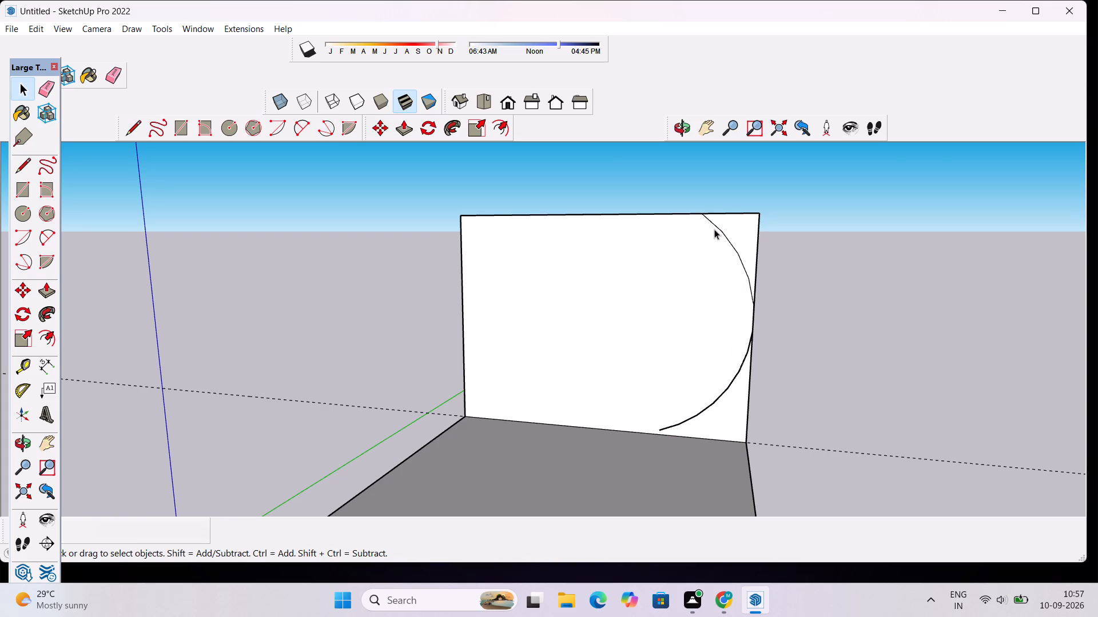
Show Tray 1 with its entity information and materials.
{"action": "left_click", "coordinate": [191, 25]}
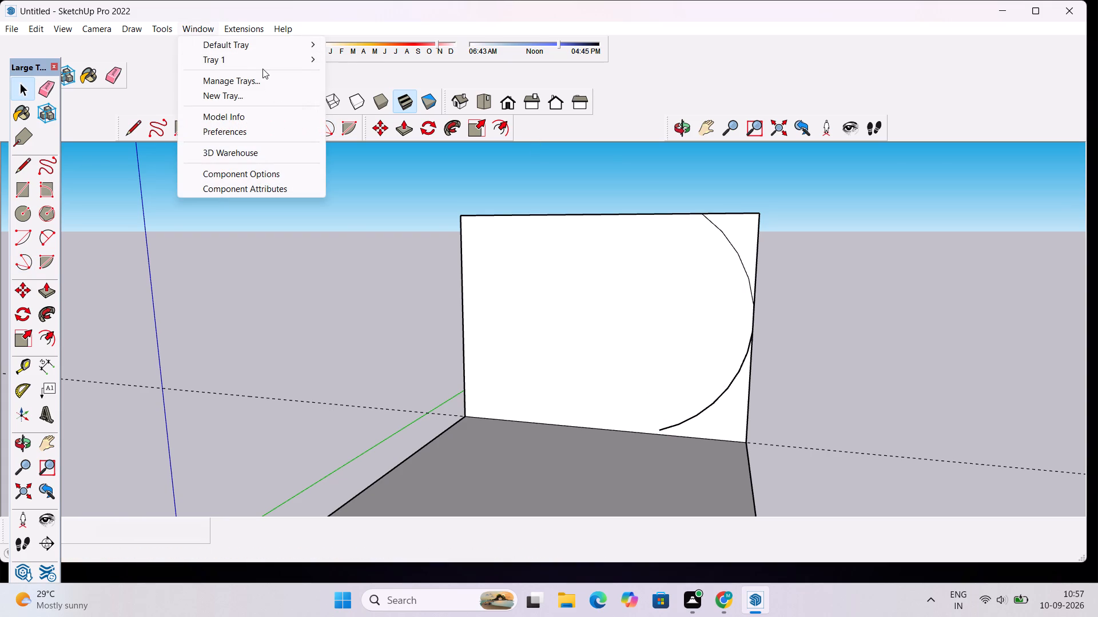
{"action": "left_click", "coordinate": [263, 66]}
{"action": "left_click", "coordinate": [353, 61]}
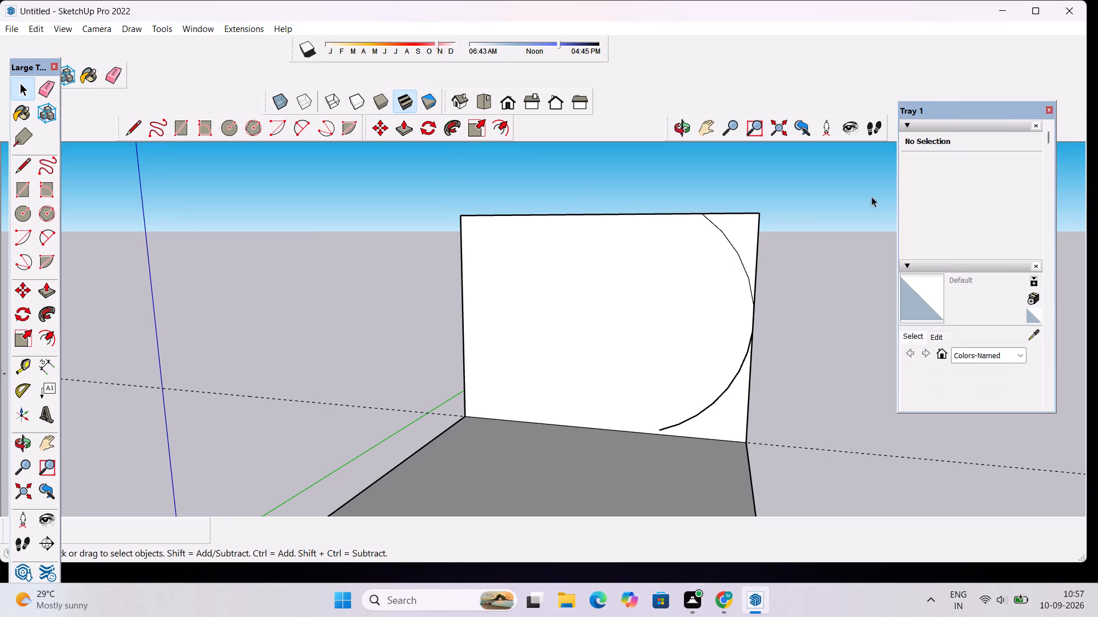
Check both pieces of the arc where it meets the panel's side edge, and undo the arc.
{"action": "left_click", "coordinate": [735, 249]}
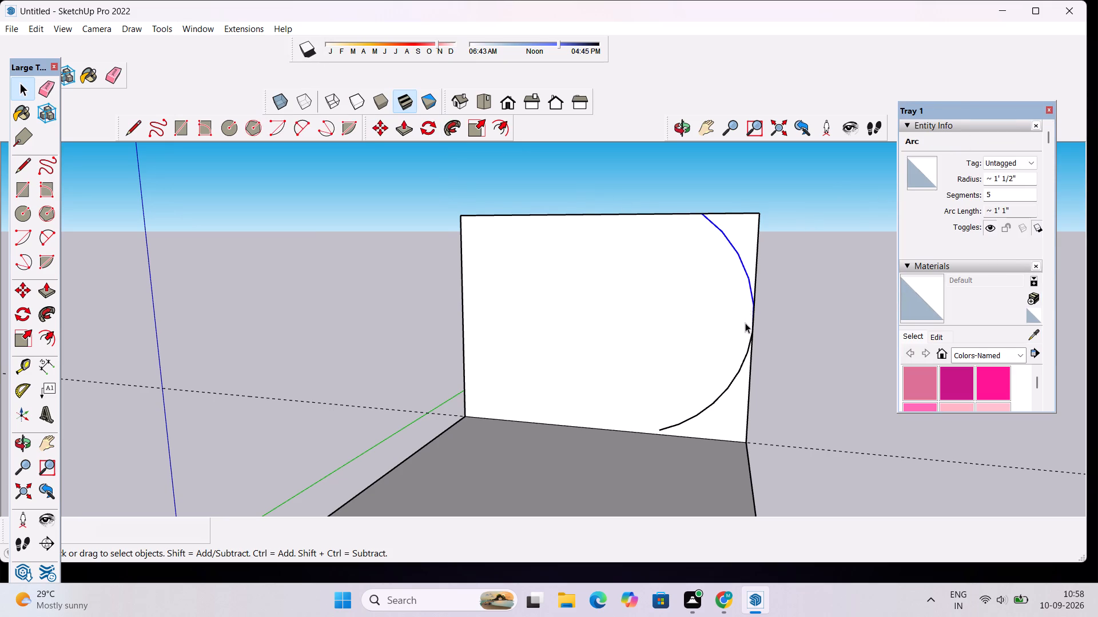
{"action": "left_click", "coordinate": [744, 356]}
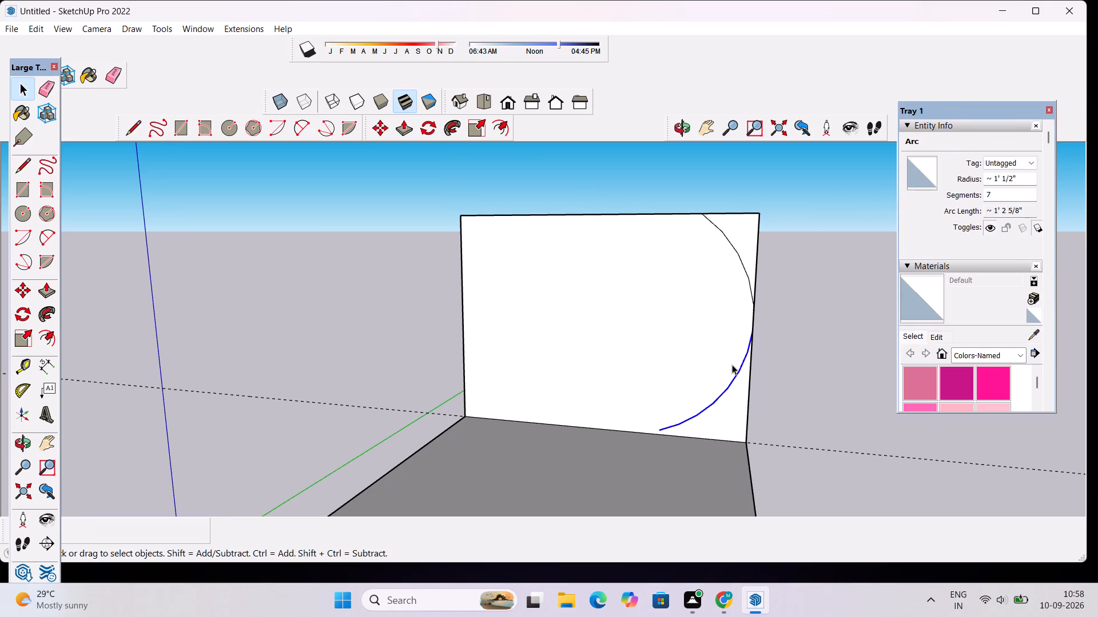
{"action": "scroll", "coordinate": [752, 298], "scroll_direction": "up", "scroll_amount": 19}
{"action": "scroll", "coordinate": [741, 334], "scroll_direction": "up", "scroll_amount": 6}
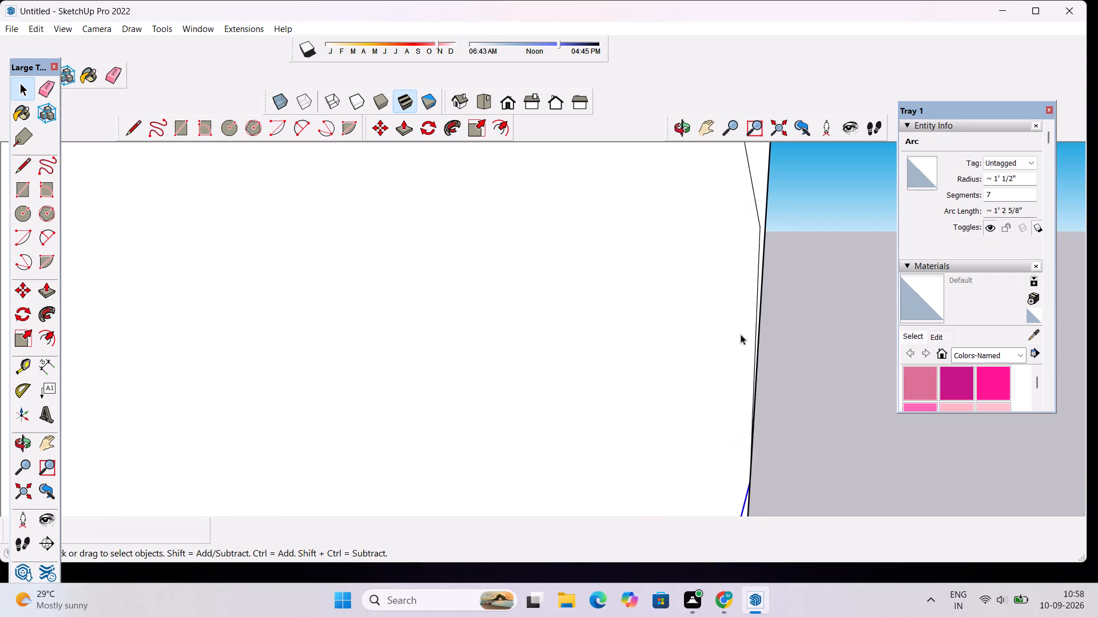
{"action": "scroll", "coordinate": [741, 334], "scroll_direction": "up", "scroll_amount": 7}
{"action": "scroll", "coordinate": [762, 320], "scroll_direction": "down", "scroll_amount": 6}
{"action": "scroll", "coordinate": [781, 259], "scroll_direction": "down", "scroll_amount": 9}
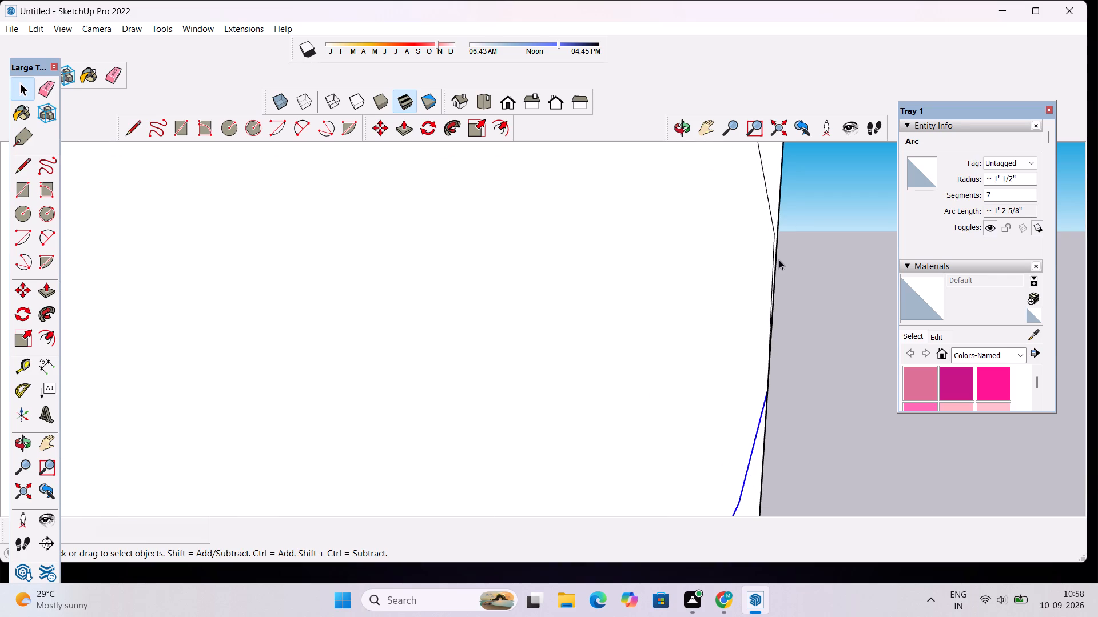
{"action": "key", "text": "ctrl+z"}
Draw a three-point arc of about 120 degrees and 1' 1/4" radius on the panel, from its top edge to just above the slab.
{"action": "scroll", "coordinate": [739, 275], "scroll_direction": "down", "scroll_amount": 19}
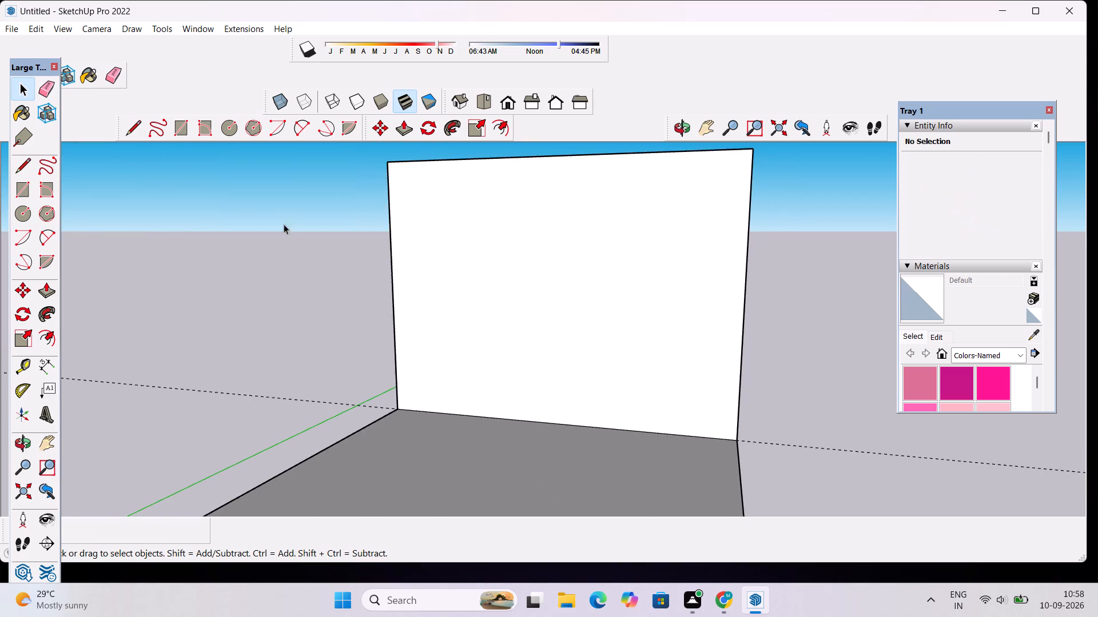
{"action": "left_click", "coordinate": [23, 263]}
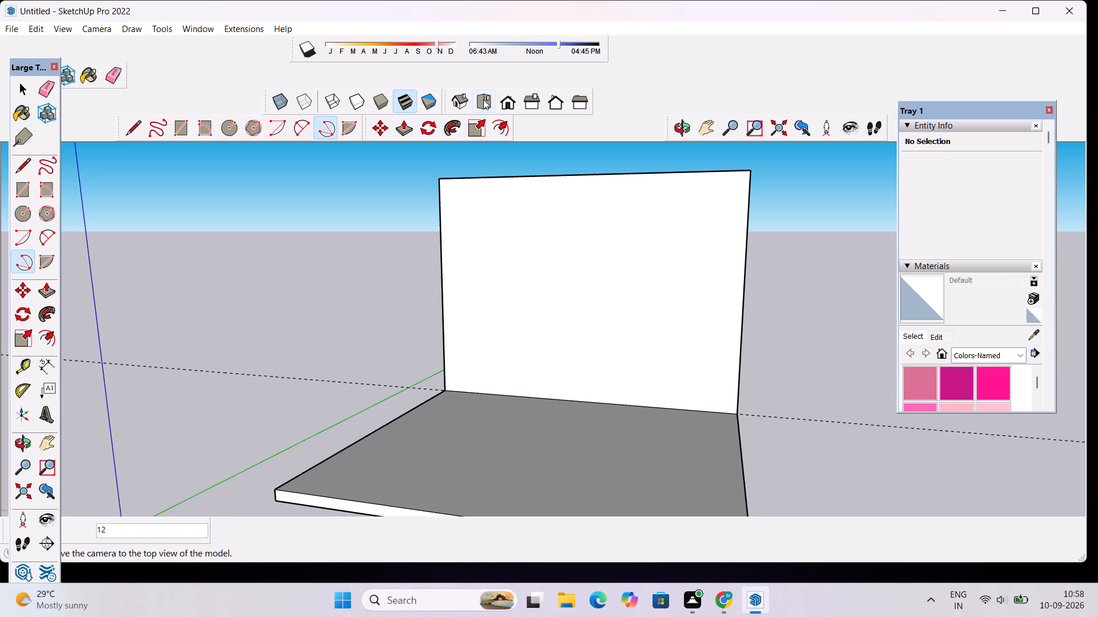
{"action": "left_click", "coordinate": [655, 175]}
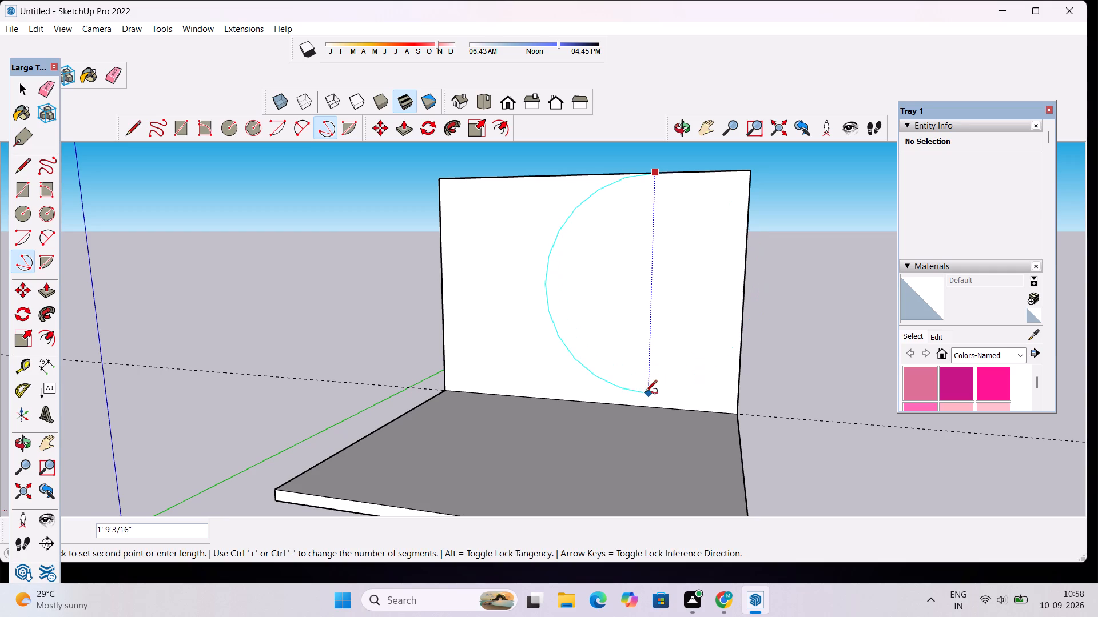
{"action": "left_click", "coordinate": [701, 297]}
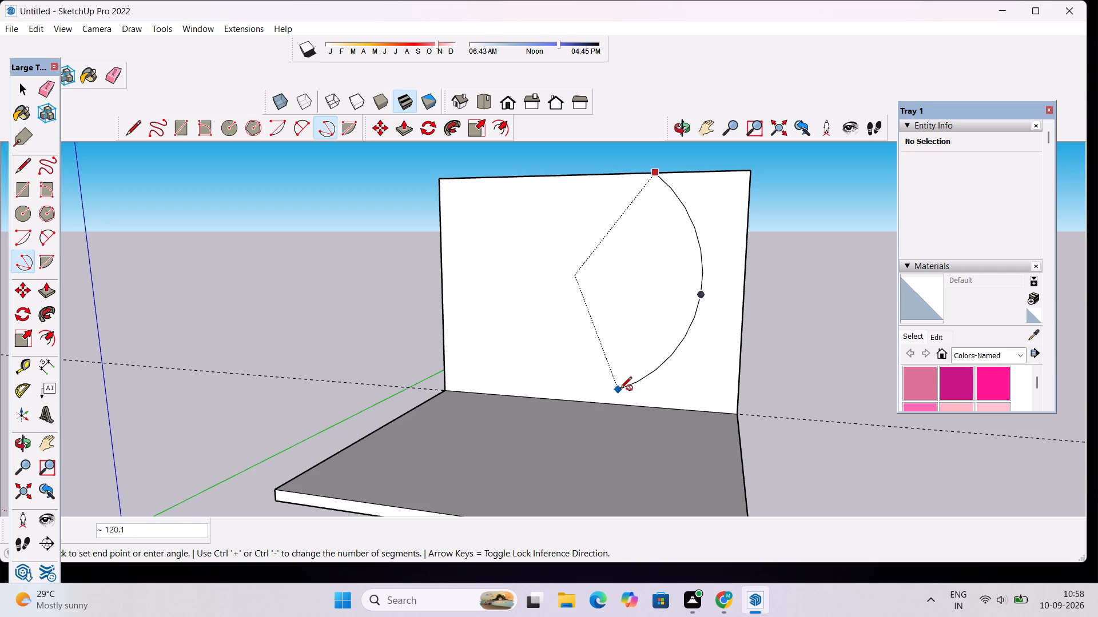
{"action": "left_click", "coordinate": [618, 390]}
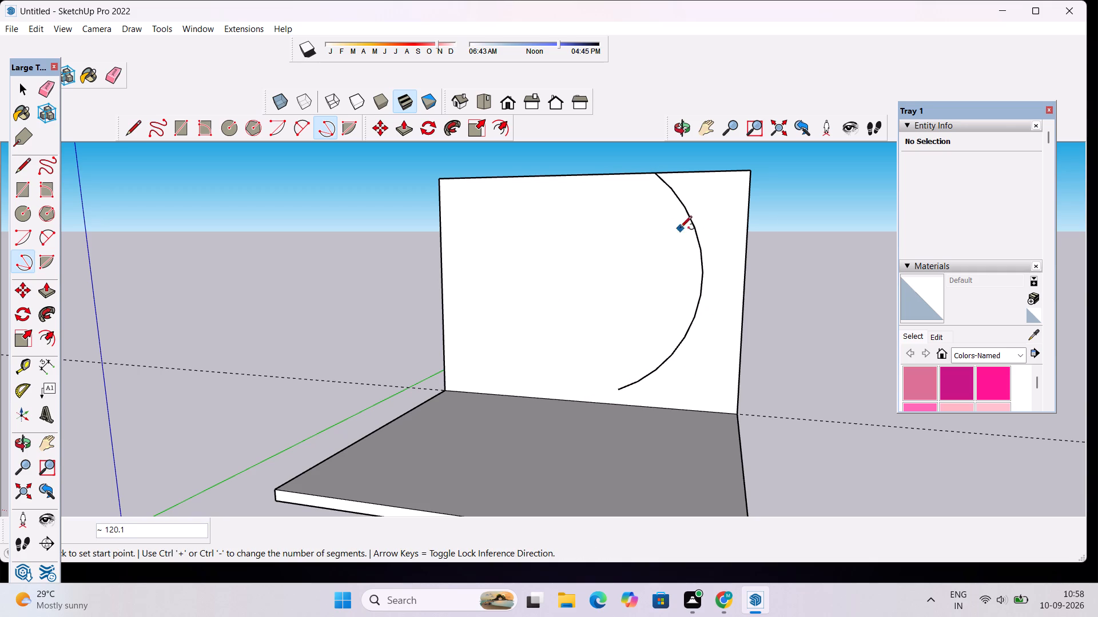
{"action": "key", "text": "space"}
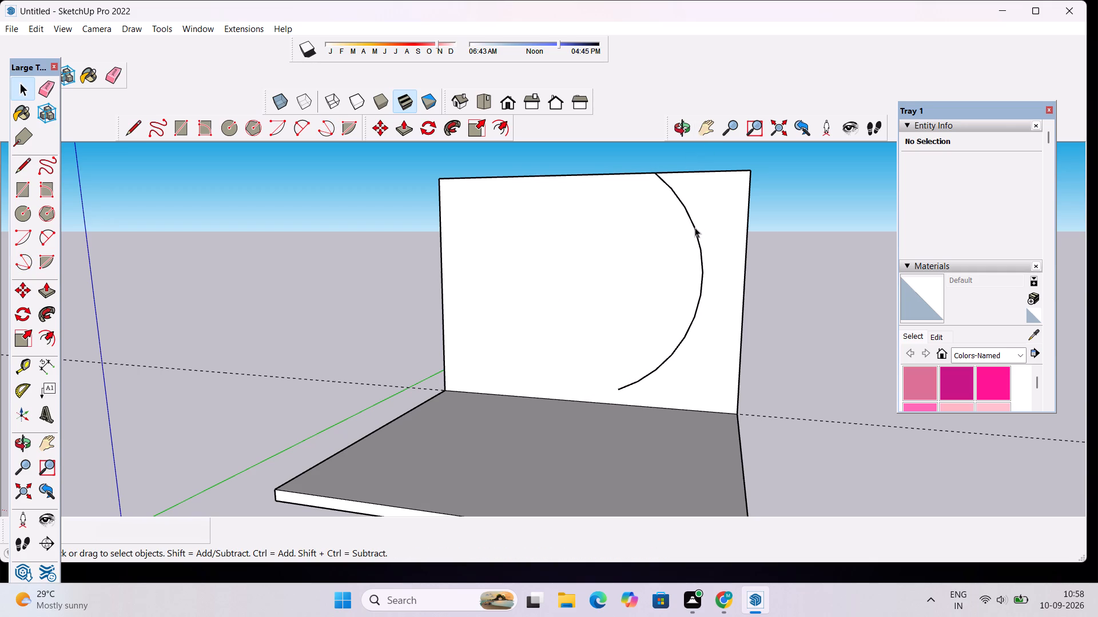
Set the panel arc's segment count to 30.
{"action": "left_click", "coordinate": [701, 263]}
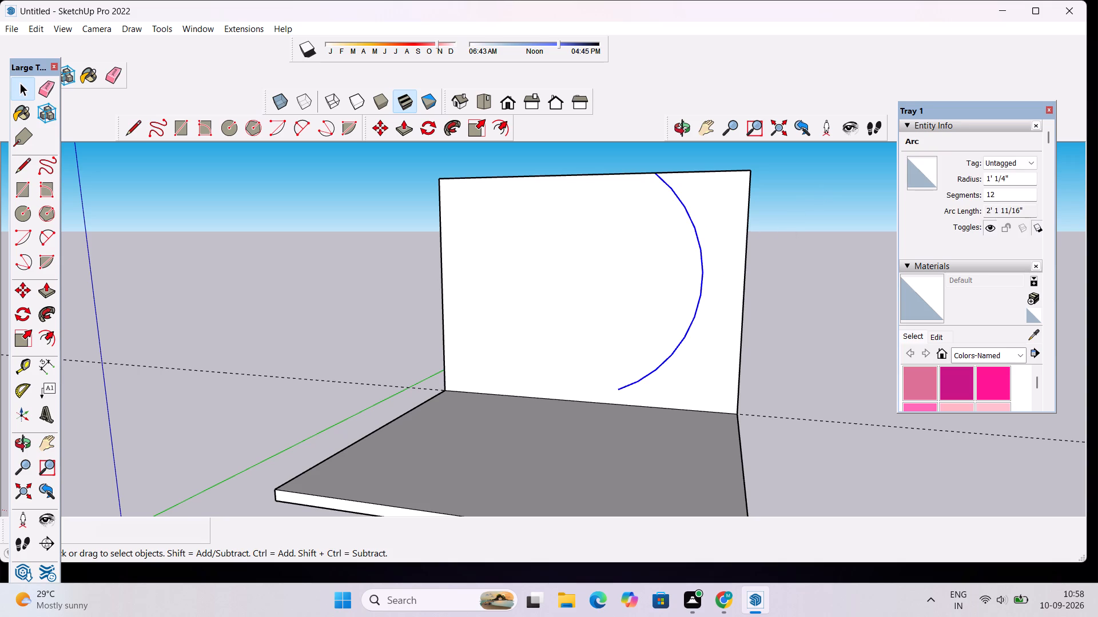
{"action": "left_click", "coordinate": [997, 193]}
{"action": "key", "text": "BackSpace"}
{"action": "key", "text": "BackSpace"}
{"action": "key", "text": "BackSpace"}
{"action": "key", "text": "BackSpace"}
{"action": "key", "text": "BackSpace"}
{"action": "key", "text": "BackSpace"}
{"action": "key", "text": "BackSpace"}
{"action": "type", "text": "30"}
{"action": "key", "text": "Return"}
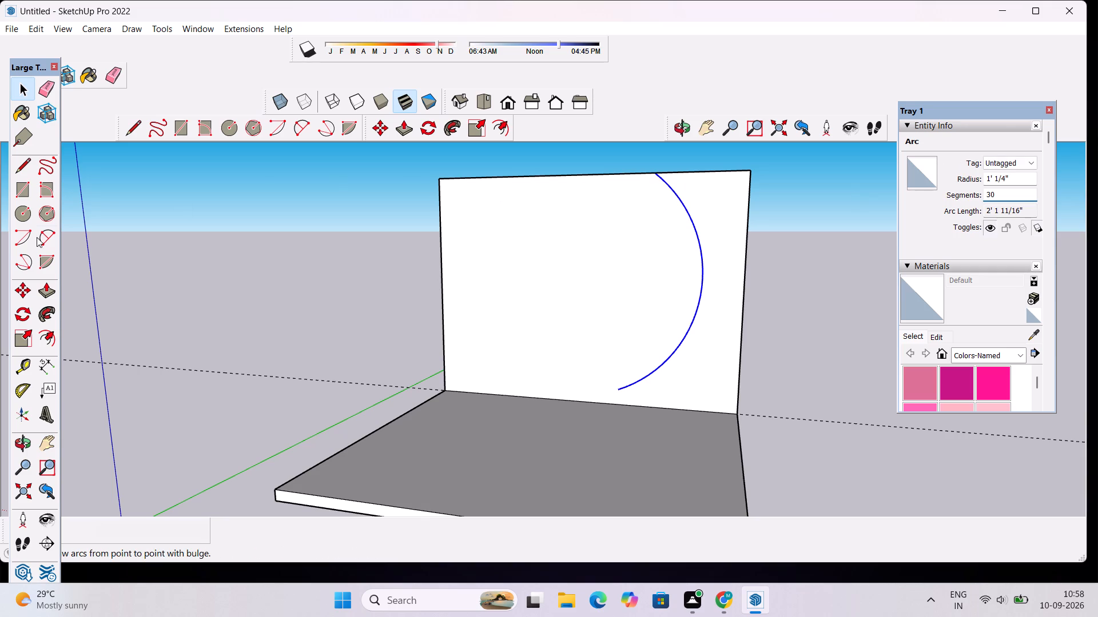
Draw an outer three-point arc of about 208 degrees from the first arc's top end, curving around and past its lower end.
{"action": "left_click", "coordinate": [26, 267]}
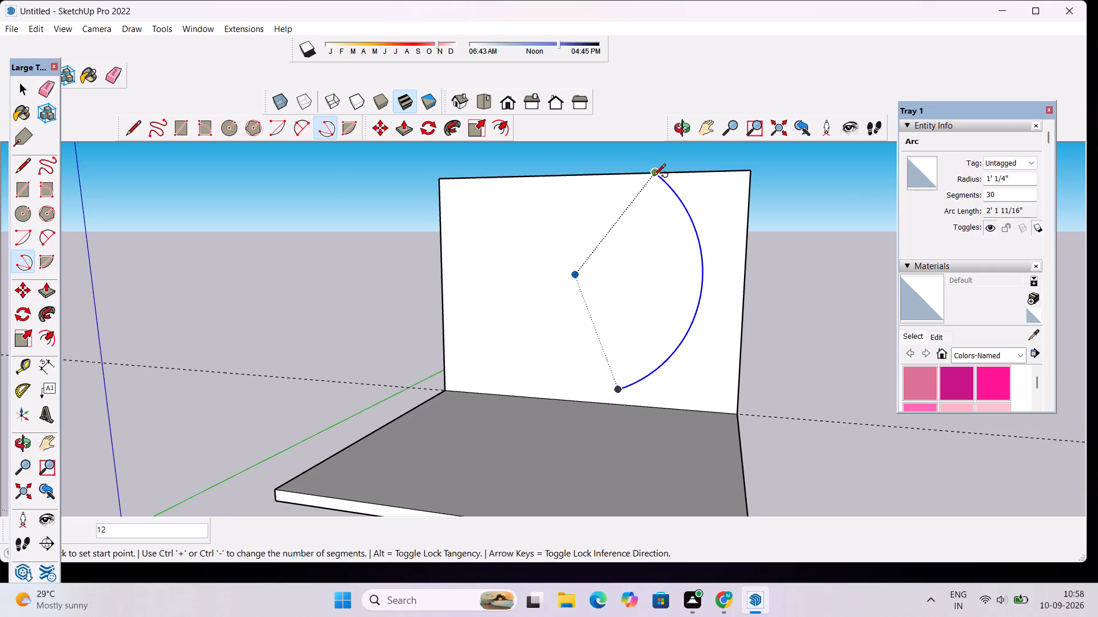
{"action": "left_click", "coordinate": [654, 173]}
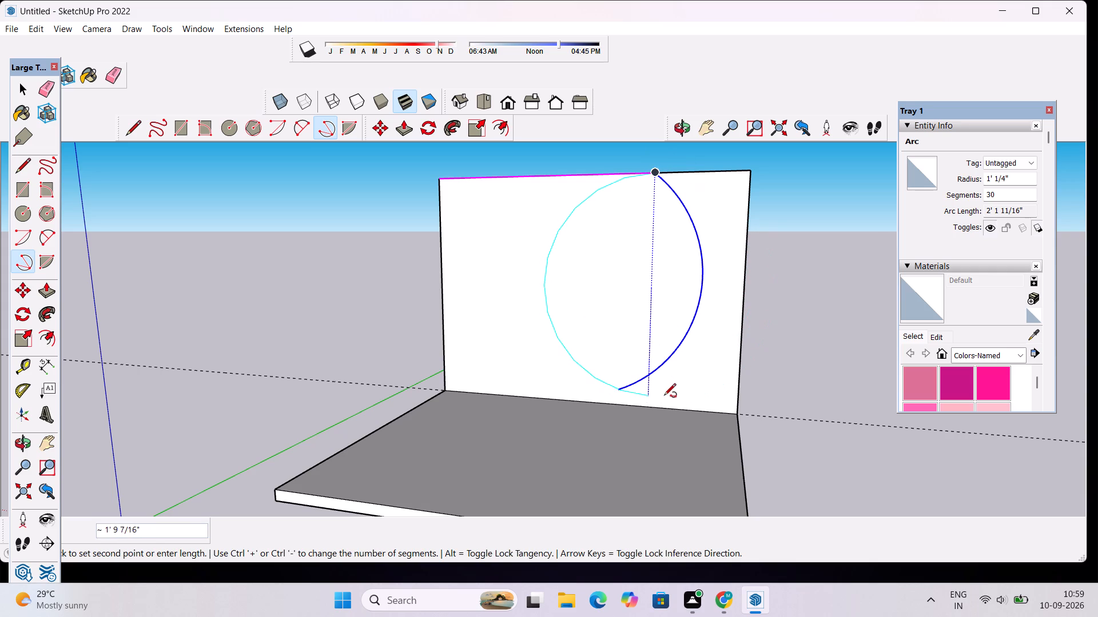
{"action": "left_click", "coordinate": [646, 398]}
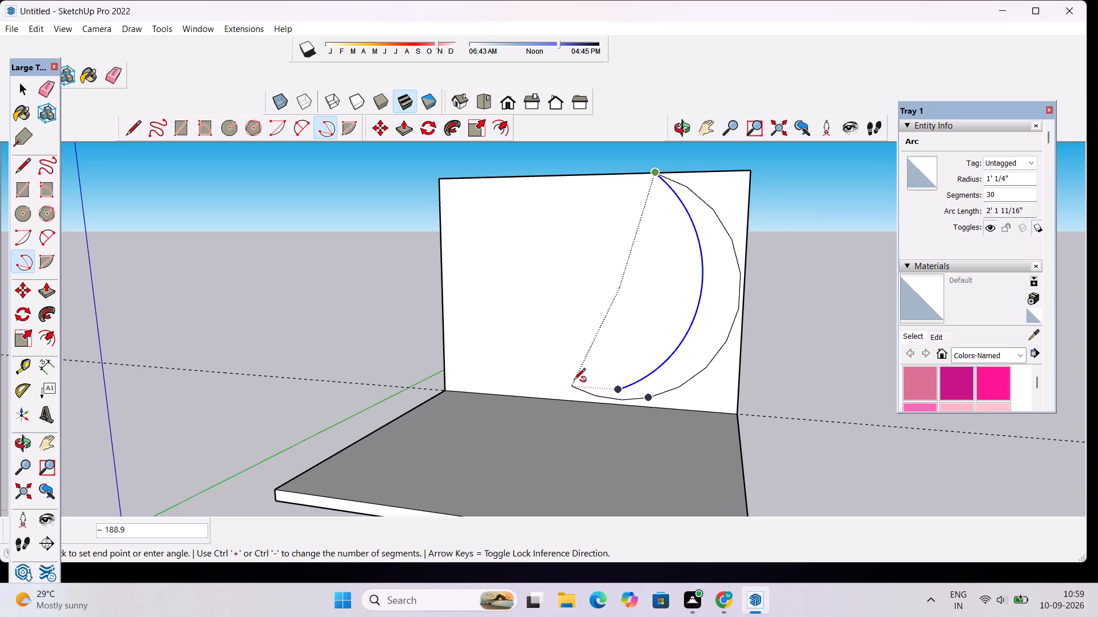
{"action": "left_click", "coordinate": [534, 362]}
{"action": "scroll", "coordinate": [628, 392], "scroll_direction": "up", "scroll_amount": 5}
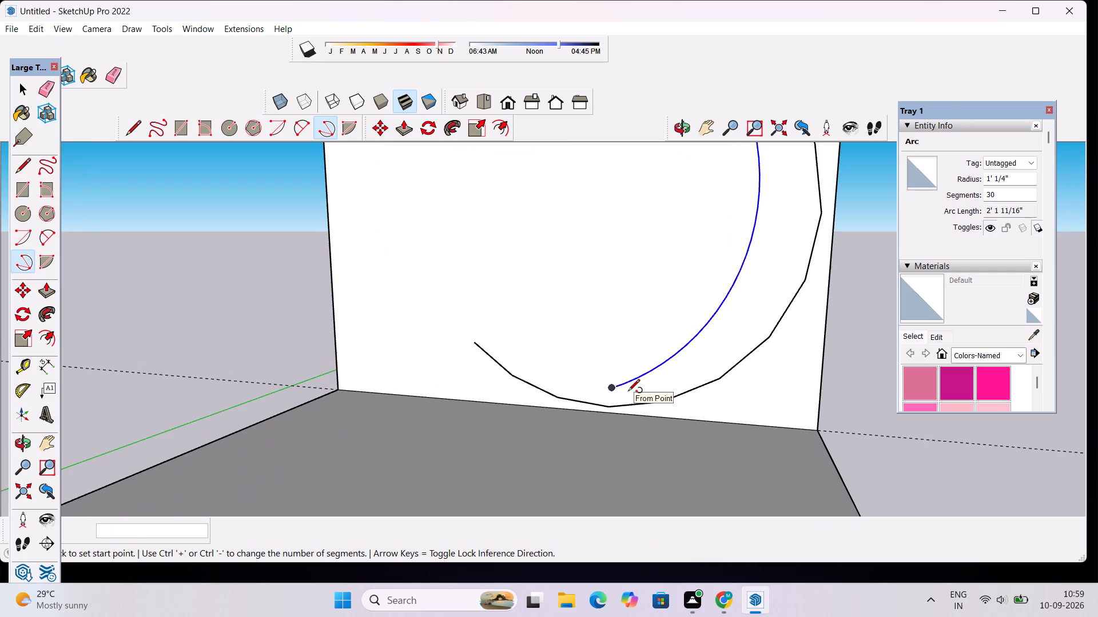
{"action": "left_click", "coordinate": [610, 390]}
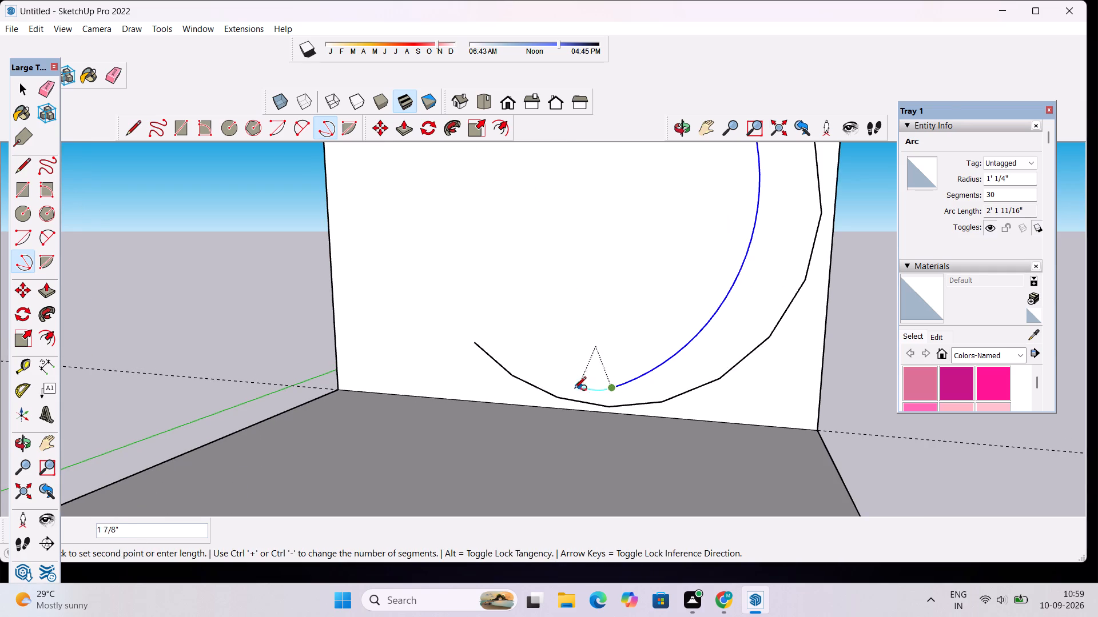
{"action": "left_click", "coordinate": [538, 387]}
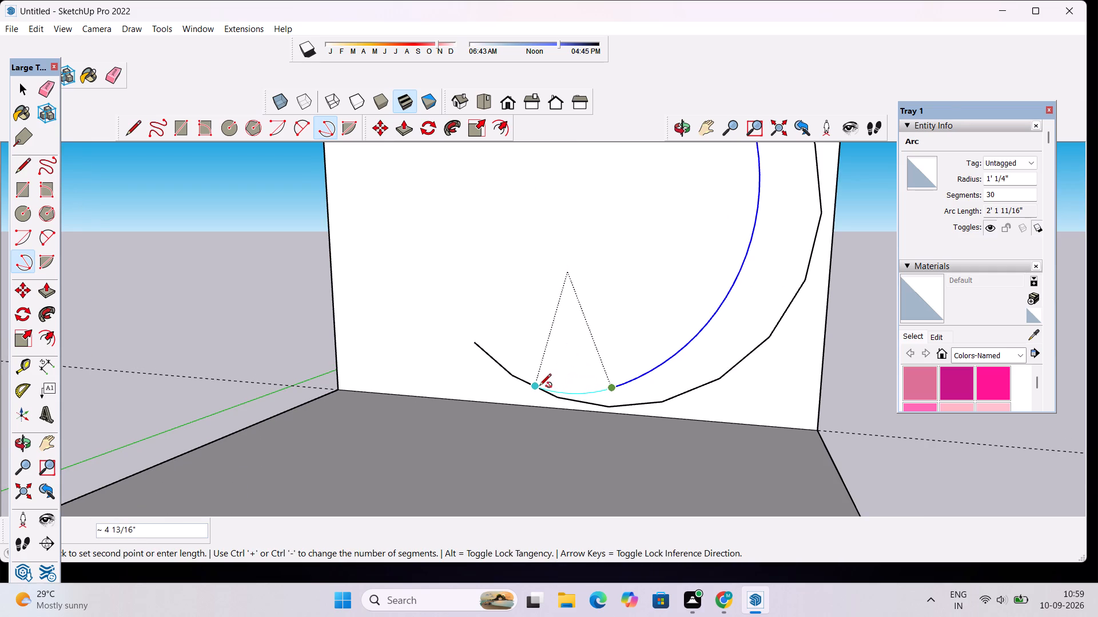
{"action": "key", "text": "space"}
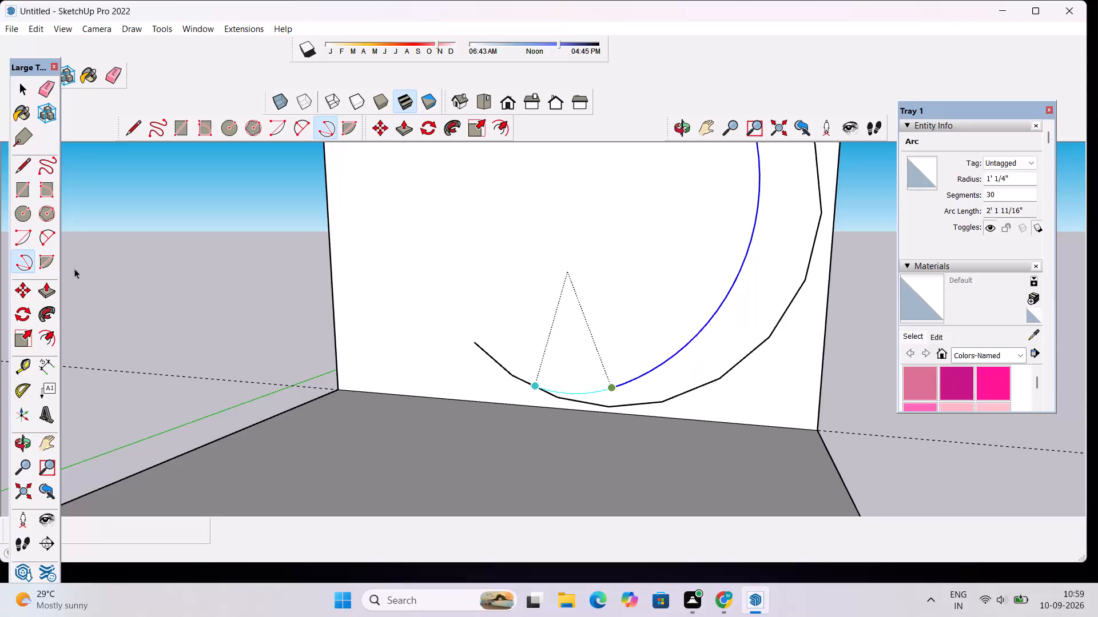
Extend the inner arc with a tangent arc about 3 7/16" long from its lower end to a vertex on the outer arc.
{"action": "left_click", "coordinate": [14, 258]}
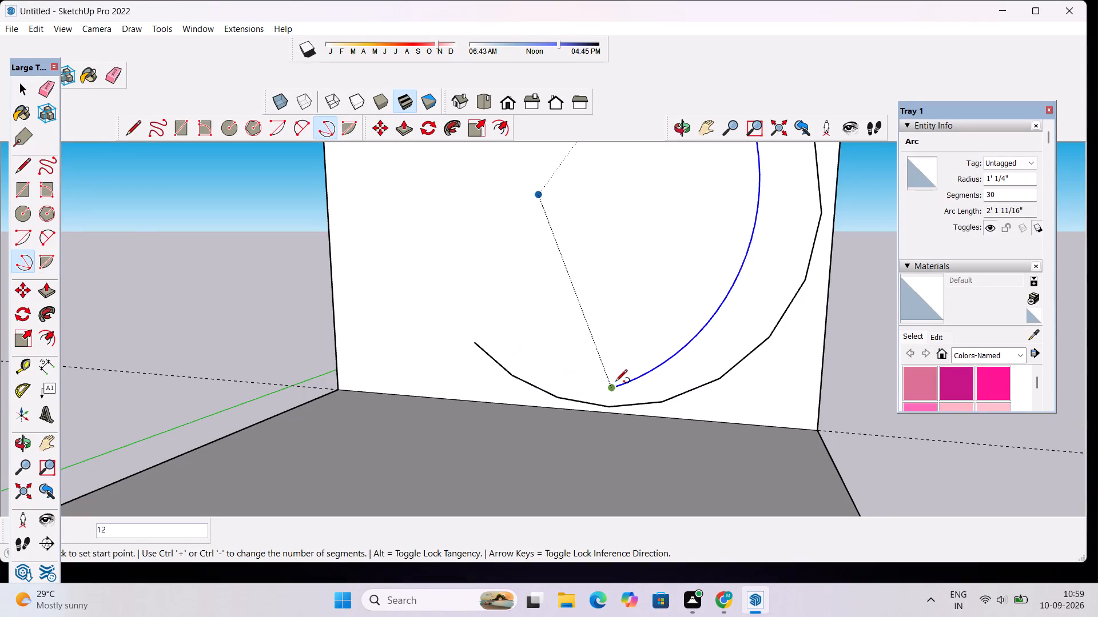
{"action": "left_click", "coordinate": [612, 390]}
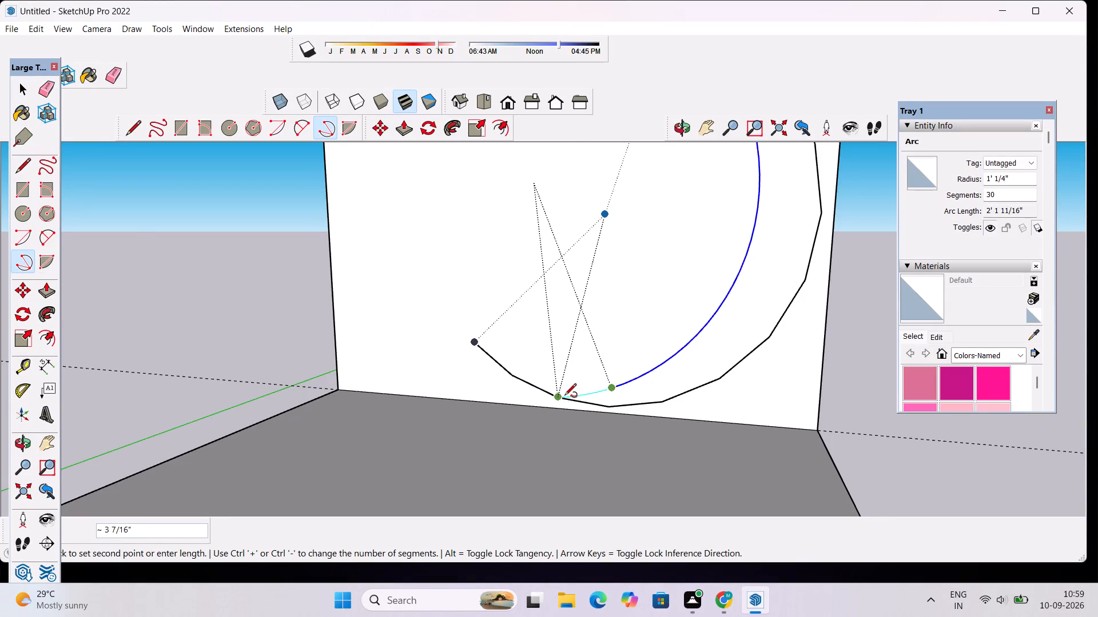
{"action": "left_click", "coordinate": [558, 399]}
{"action": "left_click", "coordinate": [558, 399]}
{"action": "key", "text": "space"}
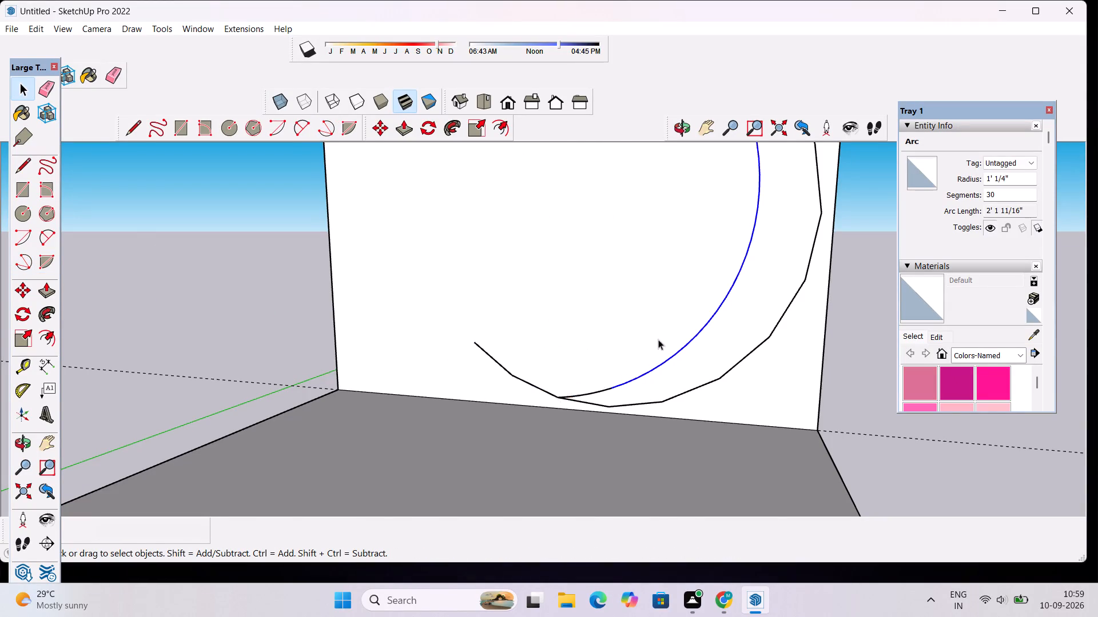
Erase the outer arc's leftover tail beyond its junction with the inner arc, leaving a closed crescent outline.
{"action": "scroll", "coordinate": [655, 323], "scroll_direction": "down", "scroll_amount": 5}
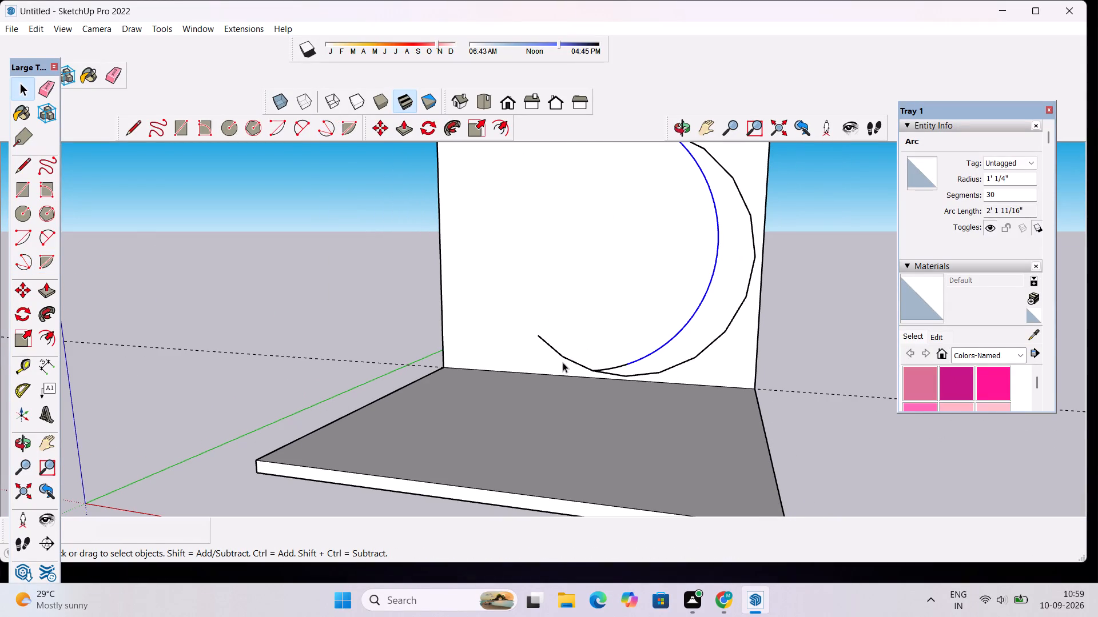
{"action": "key", "text": "e"}
{"action": "left_click_drag", "start_coordinate": [576, 340], "coordinate": [571, 360]}
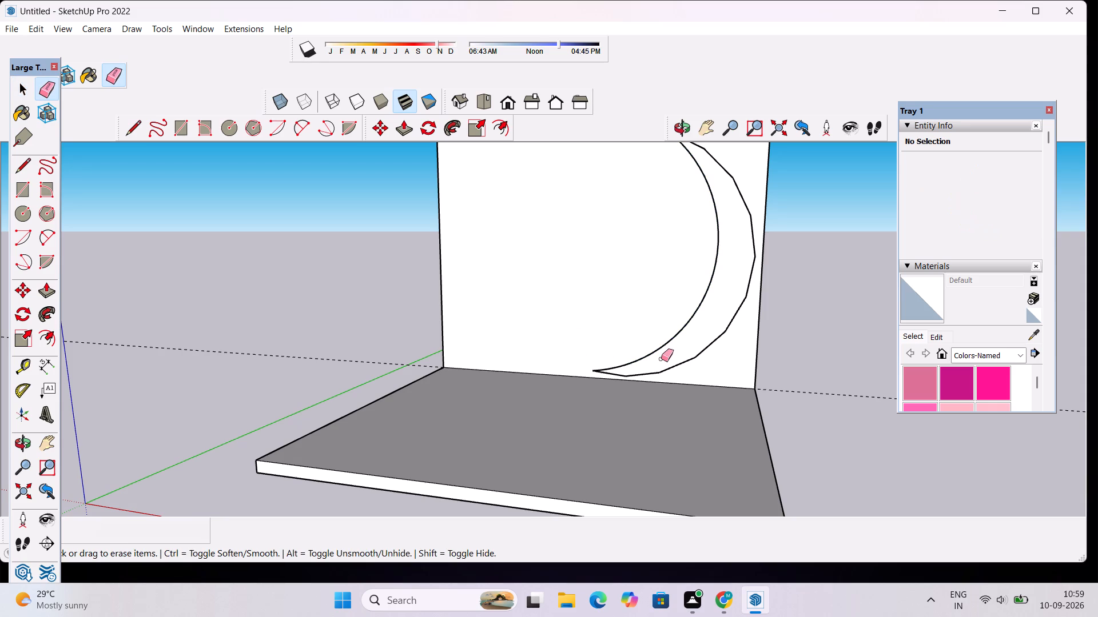
{"action": "key", "text": "space"}
Set the outer arc's segment count to 30.
{"action": "left_click", "coordinate": [698, 354]}
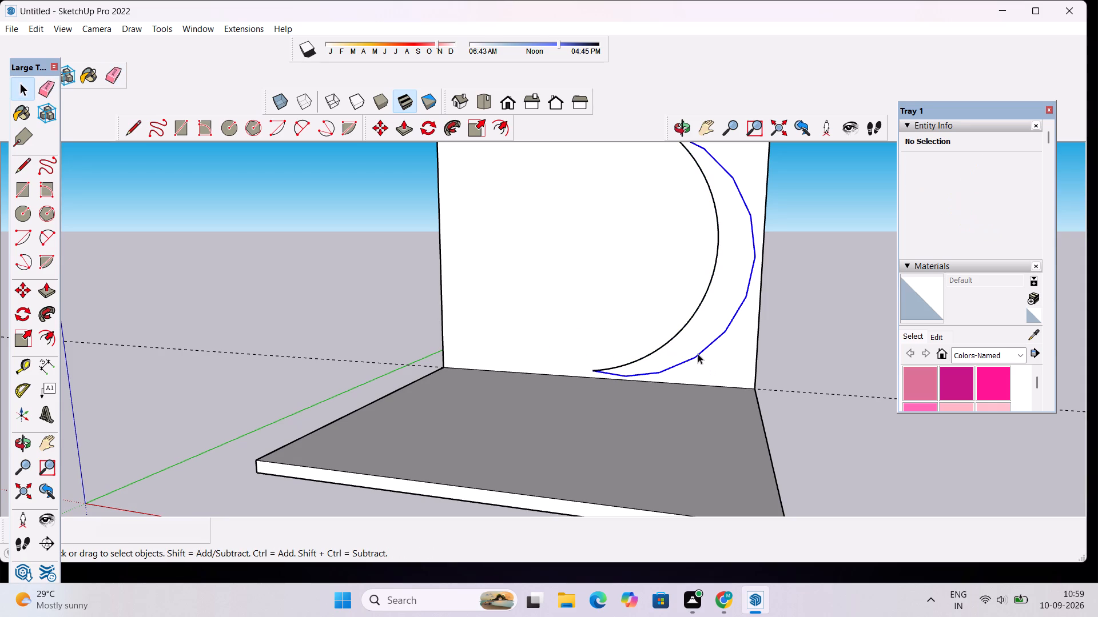
{"action": "left_click", "coordinate": [1011, 198]}
{"action": "key", "text": "BackSpace"}
{"action": "key", "text": "BackSpace"}
{"action": "key", "text": "BackSpace"}
{"action": "key", "text": "BackSpace"}
{"action": "key", "text": "BackSpace"}
{"action": "key", "text": "BackSpace"}
{"action": "key", "text": "BackSpace"}
{"action": "key", "text": "BackSpace"}
{"action": "key", "text": "BackSpace"}
{"action": "key", "text": "BackSpace"}
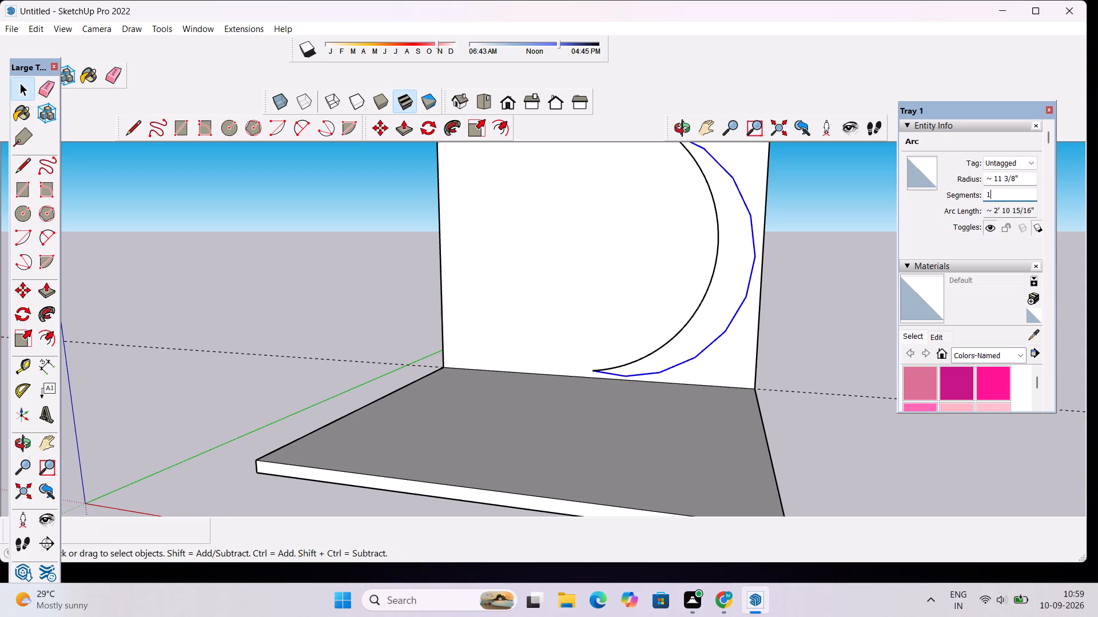
{"action": "type", "text": "30"}
{"action": "key", "text": "Return"}
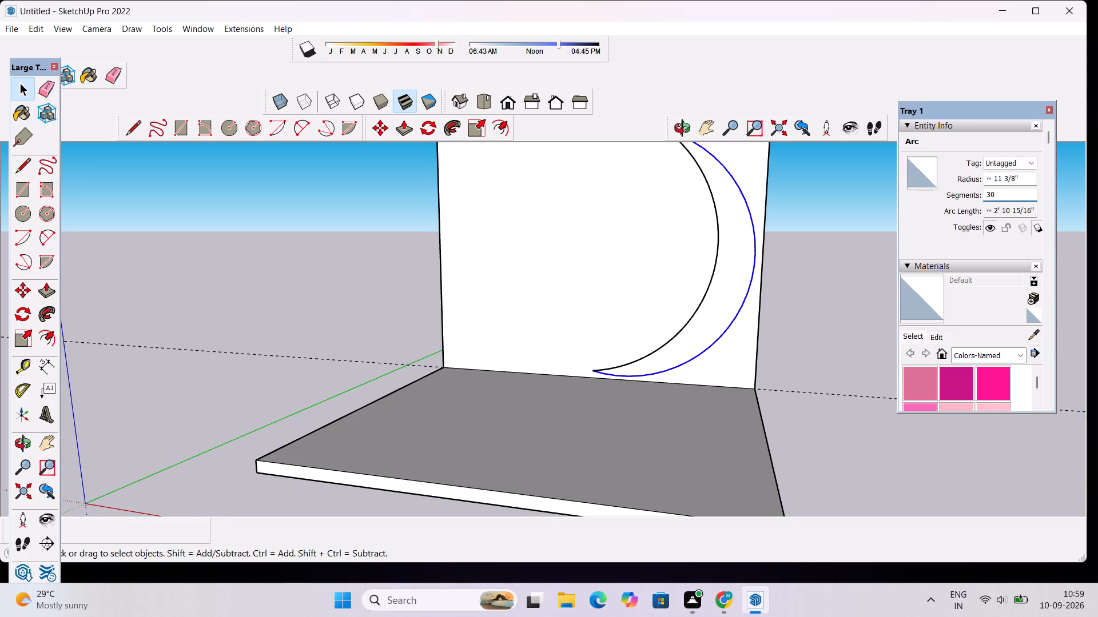
{"action": "scroll", "coordinate": [677, 250], "scroll_direction": "down", "scroll_amount": 7}
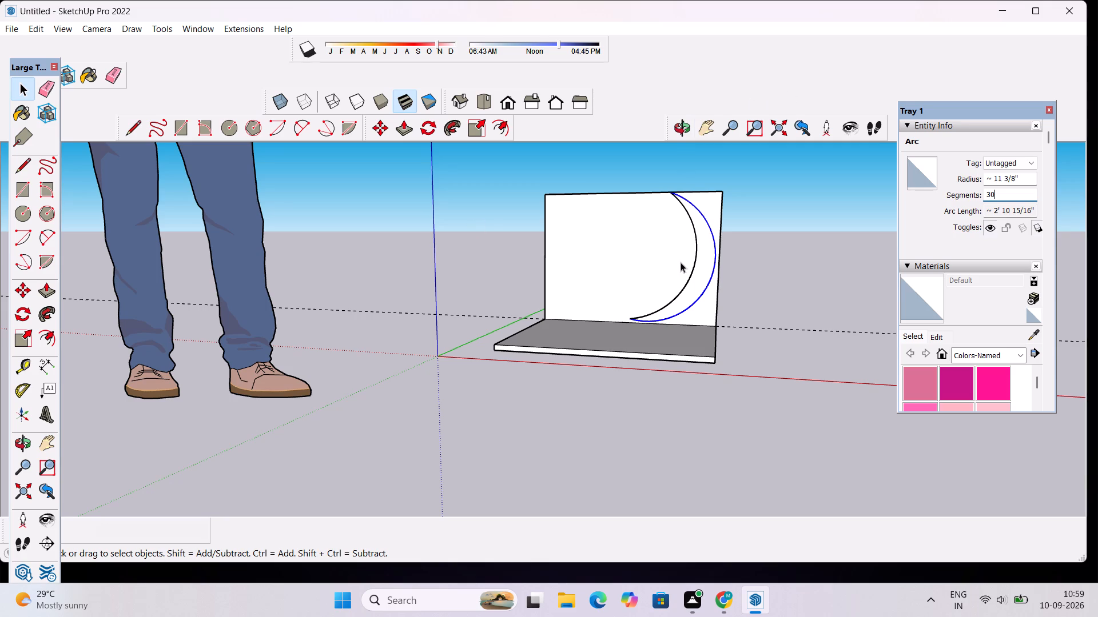
Examine the smoothed crescent outline on the upright panel's inner face.
{"action": "scroll", "coordinate": [679, 266], "scroll_direction": "up", "scroll_amount": 4}
{"action": "scroll", "coordinate": [675, 271], "scroll_direction": "down", "scroll_amount": 4}
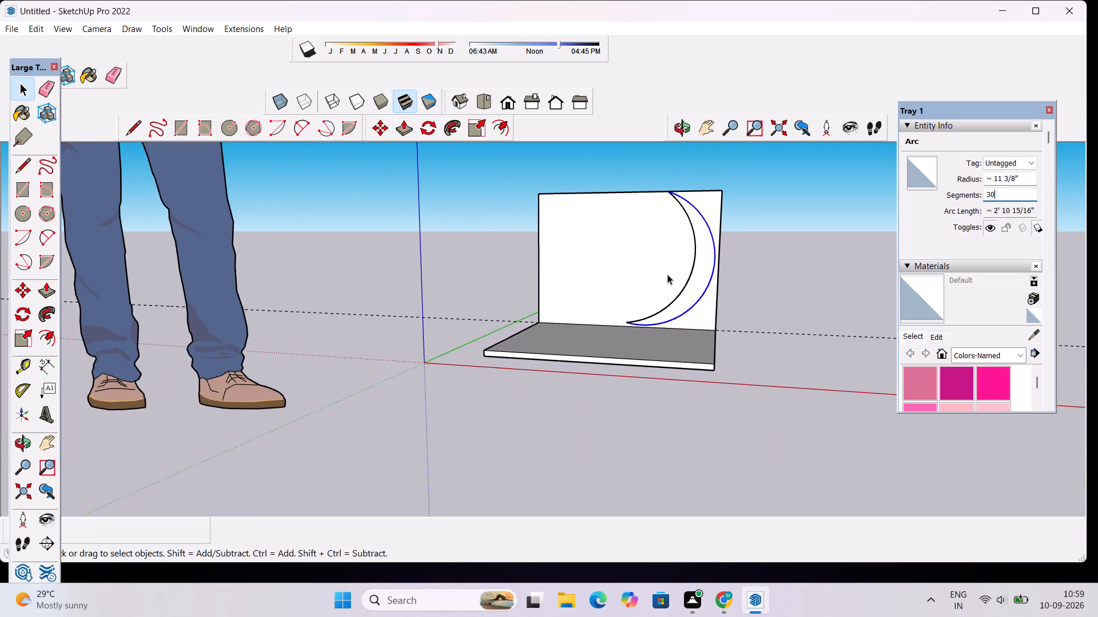
{"action": "scroll", "coordinate": [653, 282], "scroll_direction": "up", "scroll_amount": 4}
{"action": "scroll", "coordinate": [651, 279], "scroll_direction": "down", "scroll_amount": 6}
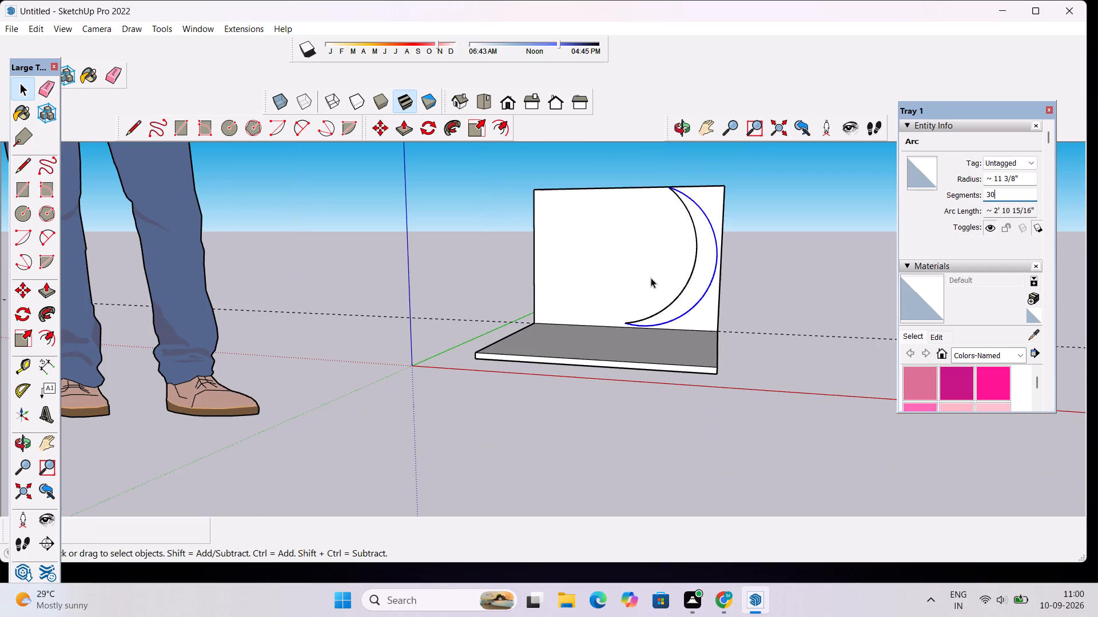
{"action": "scroll", "coordinate": [647, 290], "scroll_direction": "down", "scroll_amount": 3}
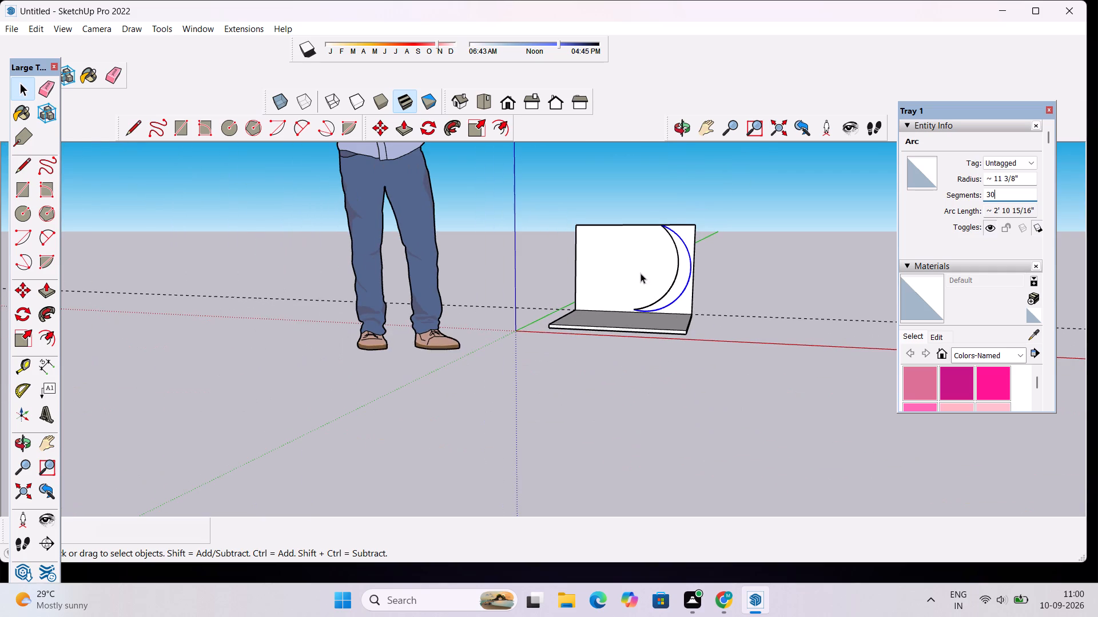
{"action": "scroll", "coordinate": [636, 267], "scroll_direction": "up", "scroll_amount": 7}
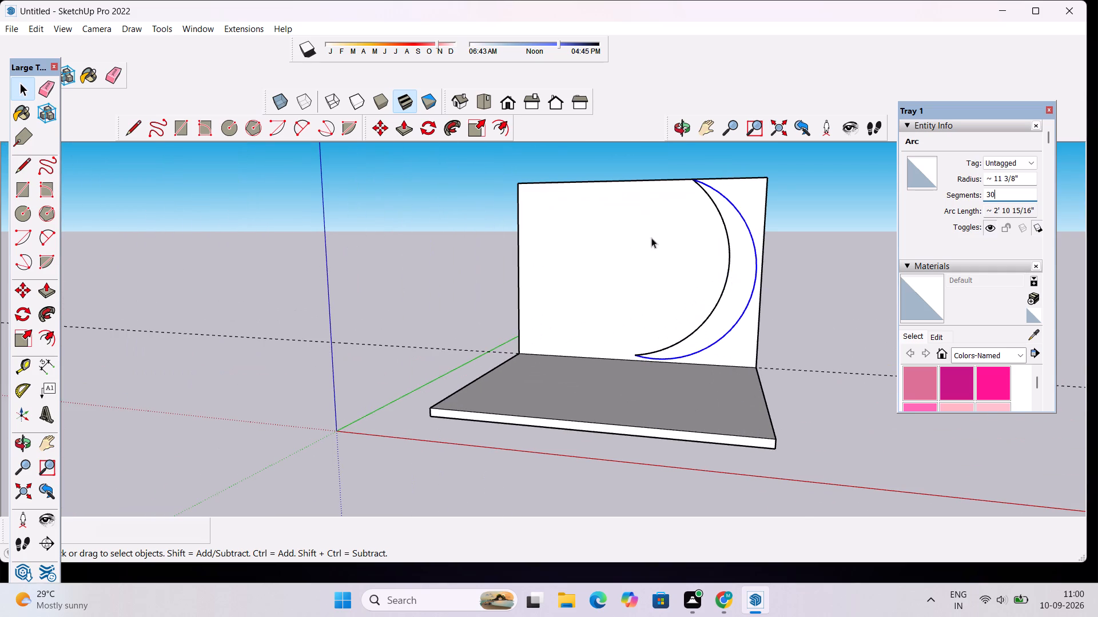
{"action": "scroll", "coordinate": [695, 218], "scroll_direction": "up", "scroll_amount": 2}
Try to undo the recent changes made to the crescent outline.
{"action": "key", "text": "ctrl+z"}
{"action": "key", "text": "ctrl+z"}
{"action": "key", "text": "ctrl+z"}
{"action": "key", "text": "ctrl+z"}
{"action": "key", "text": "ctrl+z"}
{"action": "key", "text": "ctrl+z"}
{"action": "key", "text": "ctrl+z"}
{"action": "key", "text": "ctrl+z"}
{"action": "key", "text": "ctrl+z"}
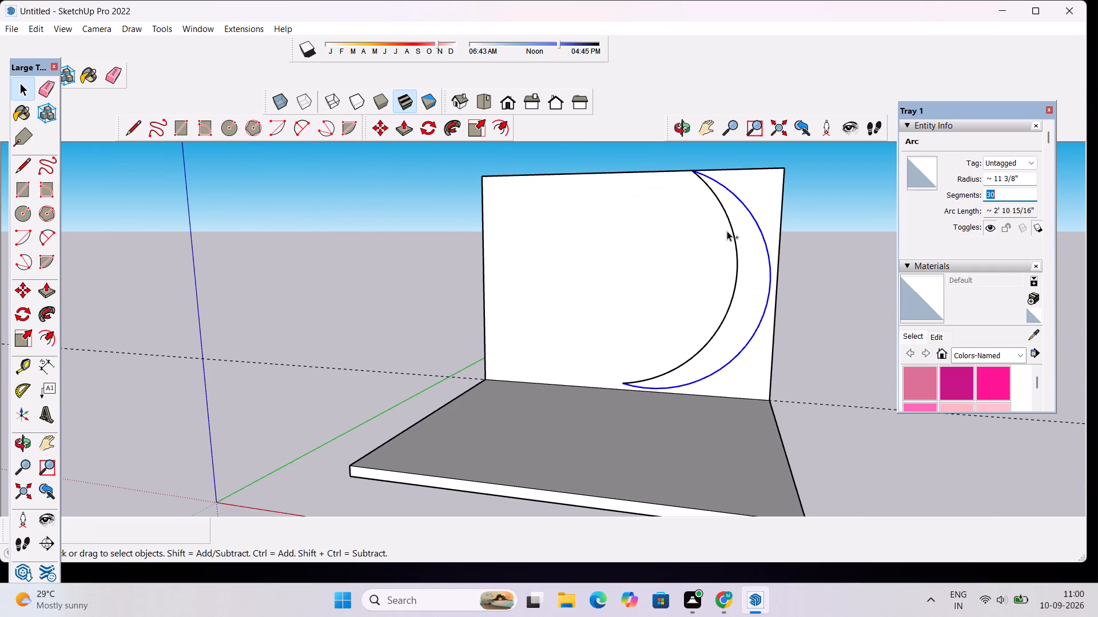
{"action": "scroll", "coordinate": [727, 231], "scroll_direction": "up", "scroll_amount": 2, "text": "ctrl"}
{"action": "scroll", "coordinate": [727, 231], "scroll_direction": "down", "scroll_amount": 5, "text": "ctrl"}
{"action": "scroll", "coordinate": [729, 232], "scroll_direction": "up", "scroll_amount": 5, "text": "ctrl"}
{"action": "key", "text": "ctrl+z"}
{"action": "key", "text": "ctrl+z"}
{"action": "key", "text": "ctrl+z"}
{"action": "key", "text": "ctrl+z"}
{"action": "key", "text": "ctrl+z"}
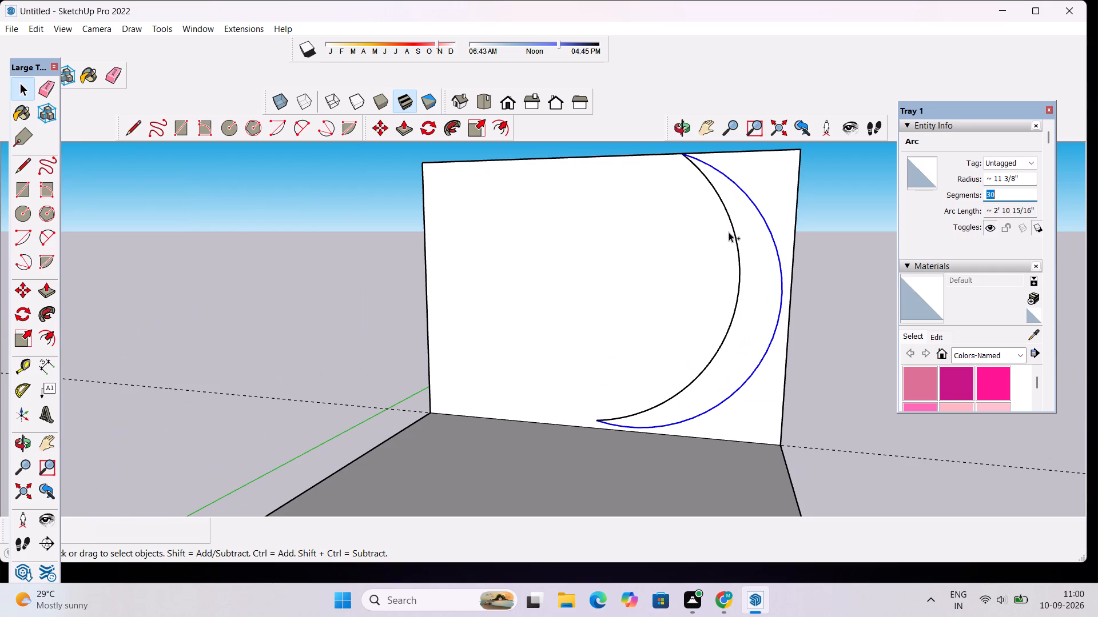
Close the tray that shows the arc's properties and the materials.
{"action": "key", "text": "space"}
{"action": "left_click", "coordinate": [1052, 113]}
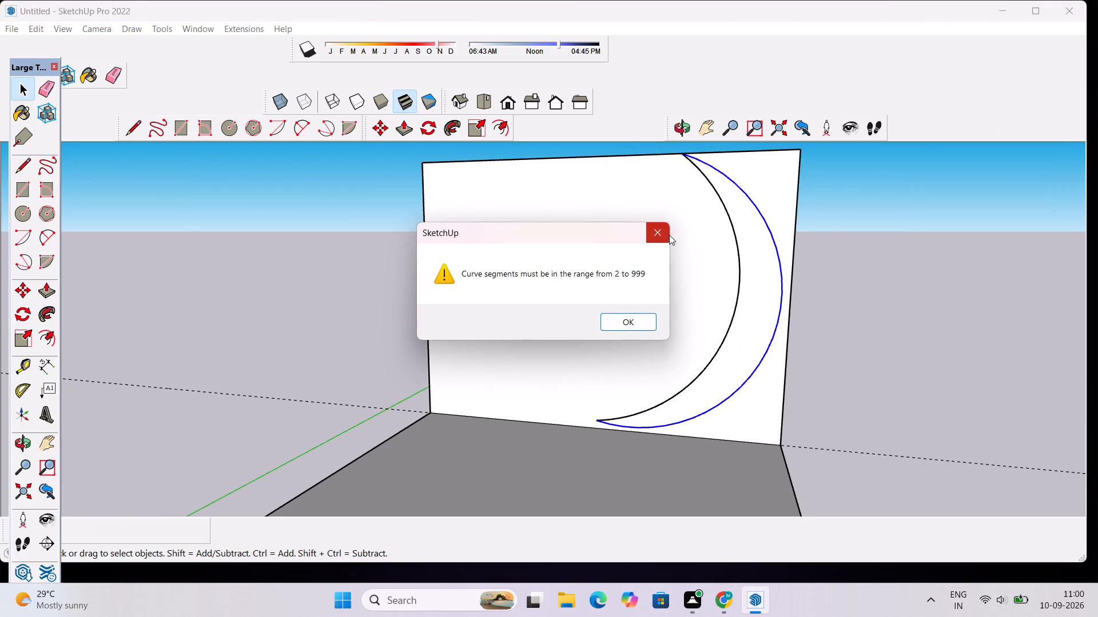
{"action": "left_click", "coordinate": [661, 234]}
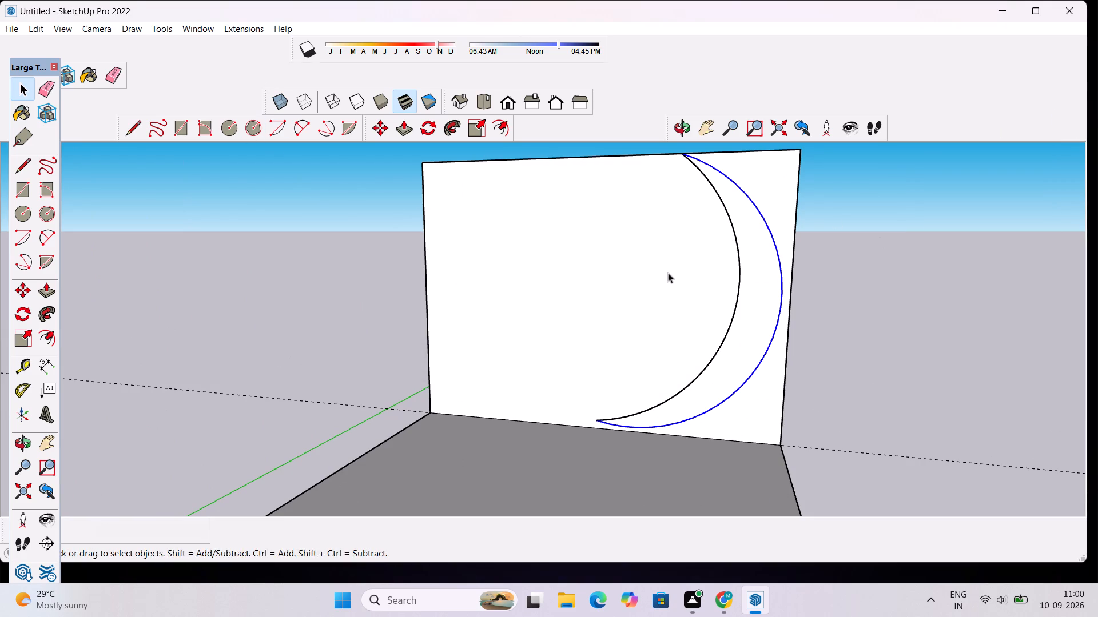
Delete the whole crescent from the upright panel's face, including its outer arc, inner arc and short tangent extension.
{"action": "left_click", "coordinate": [777, 253]}
{"action": "key", "text": "Delete"}
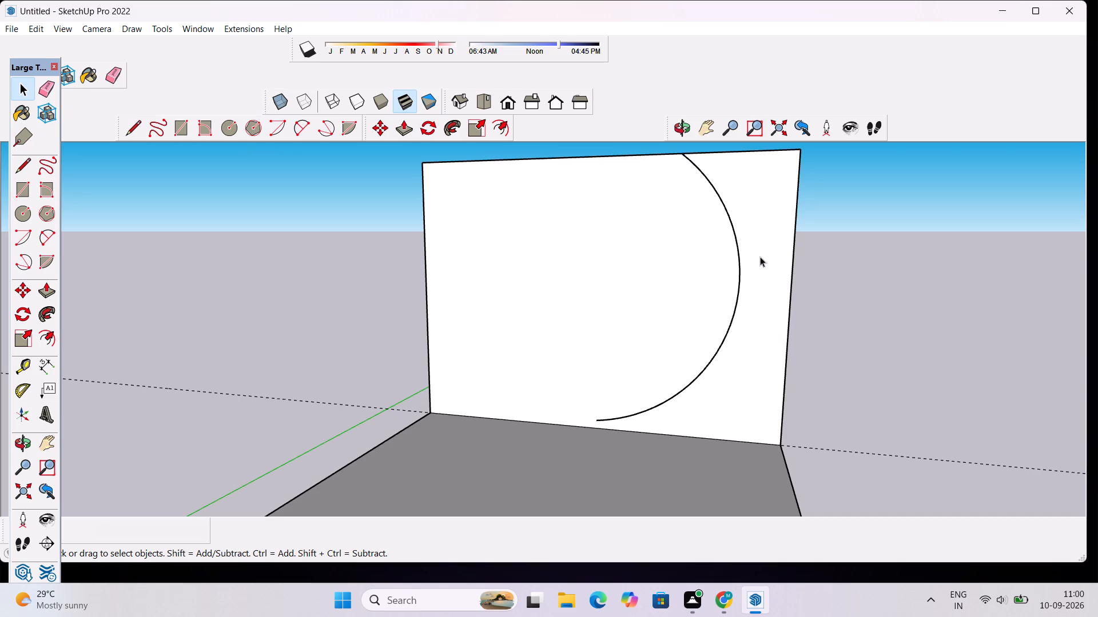
{"action": "left_click", "coordinate": [731, 220]}
{"action": "key", "text": "Delete"}
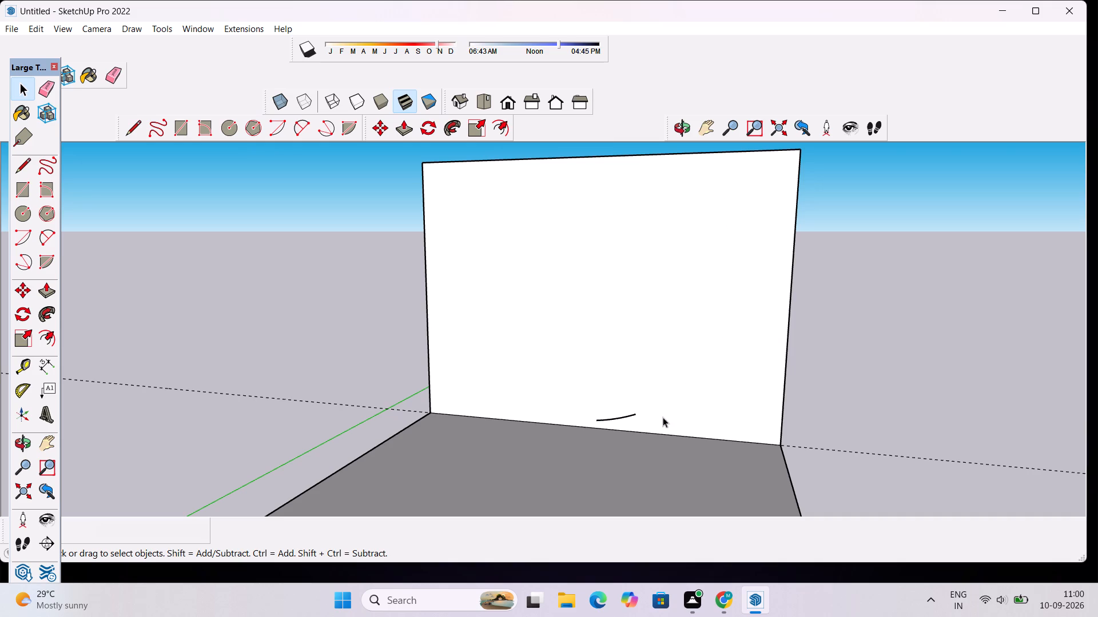
{"action": "left_click", "coordinate": [625, 414]}
{"action": "left_click", "coordinate": [807, 316]}
{"action": "key", "text": "e"}
{"action": "left_click_drag", "start_coordinate": [669, 364], "coordinate": [626, 420]}
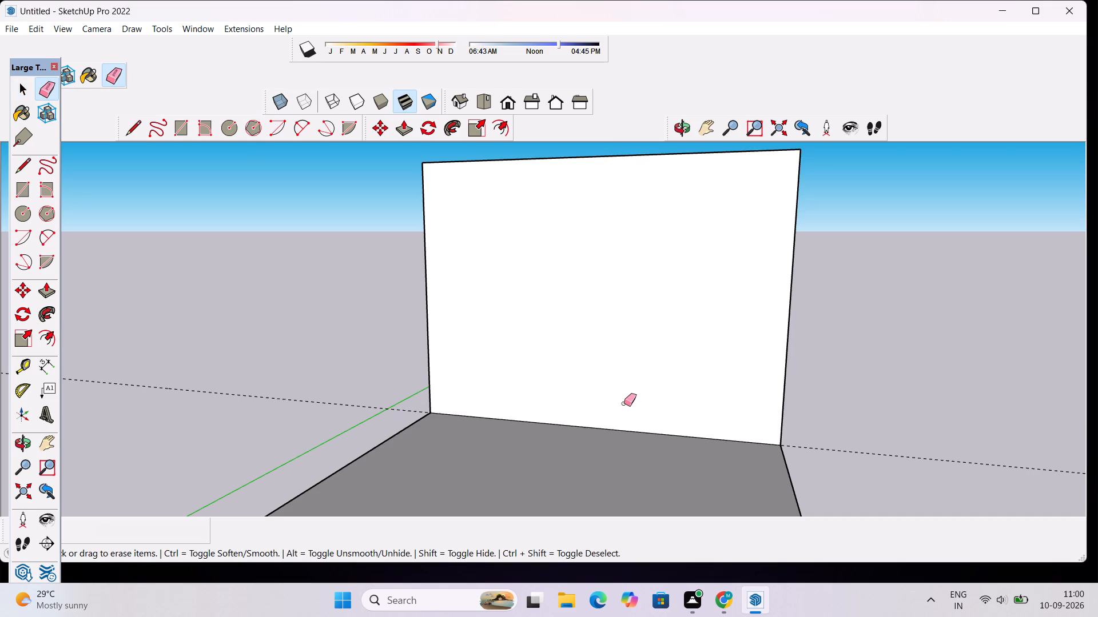
{"action": "key", "text": "BackSpace"}
{"action": "key", "text": "space"}
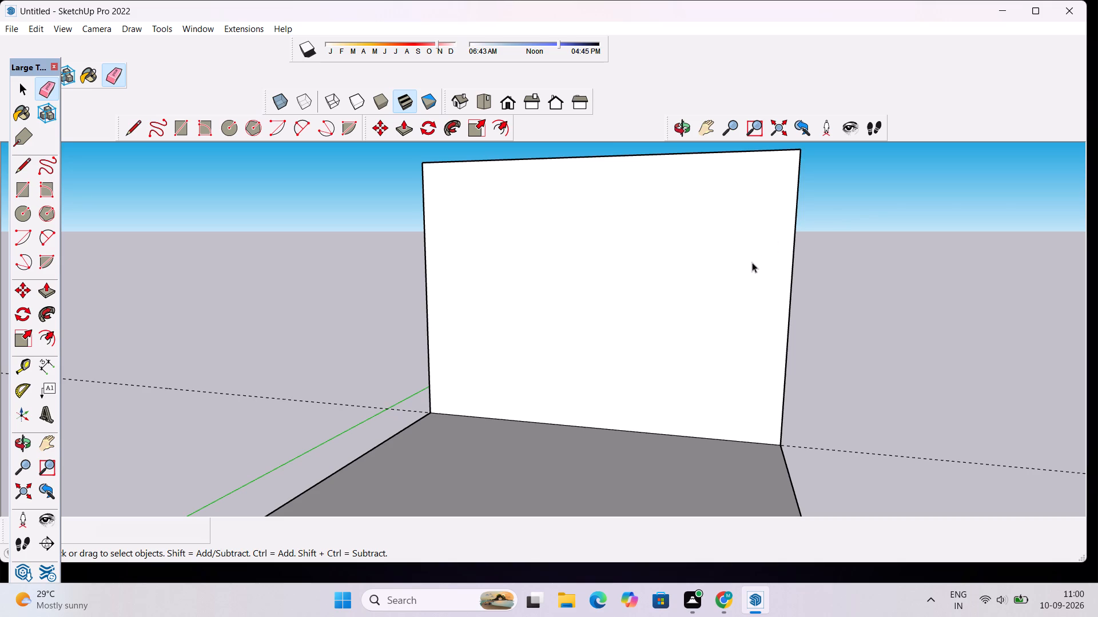
Draw a three-point arc of about 204.6 degrees from the panel's top edge, bulging toward its side and curving past its bottom edge.
{"action": "scroll", "coordinate": [613, 311], "scroll_direction": "up", "scroll_amount": 2}
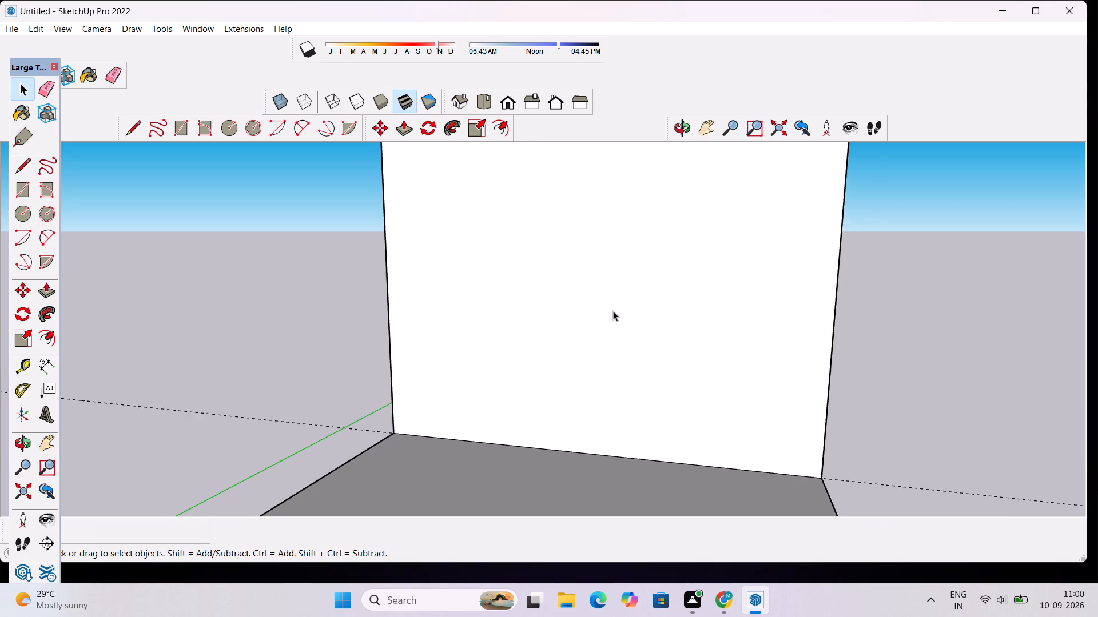
{"action": "scroll", "coordinate": [613, 311], "scroll_direction": "up", "scroll_amount": 1}
{"action": "left_click", "coordinate": [682, 133]}
{"action": "left_click_drag", "start_coordinate": [622, 303], "coordinate": [675, 298]}
{"action": "scroll", "coordinate": [675, 290], "scroll_direction": "down", "scroll_amount": 5}
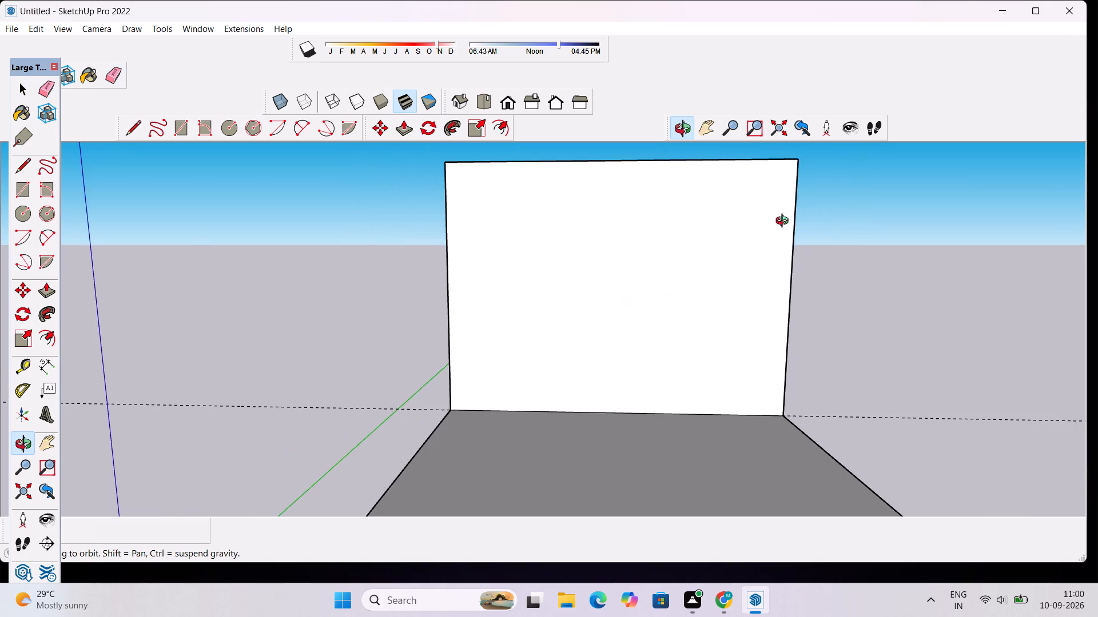
{"action": "scroll", "coordinate": [723, 249], "scroll_direction": "up", "scroll_amount": 2}
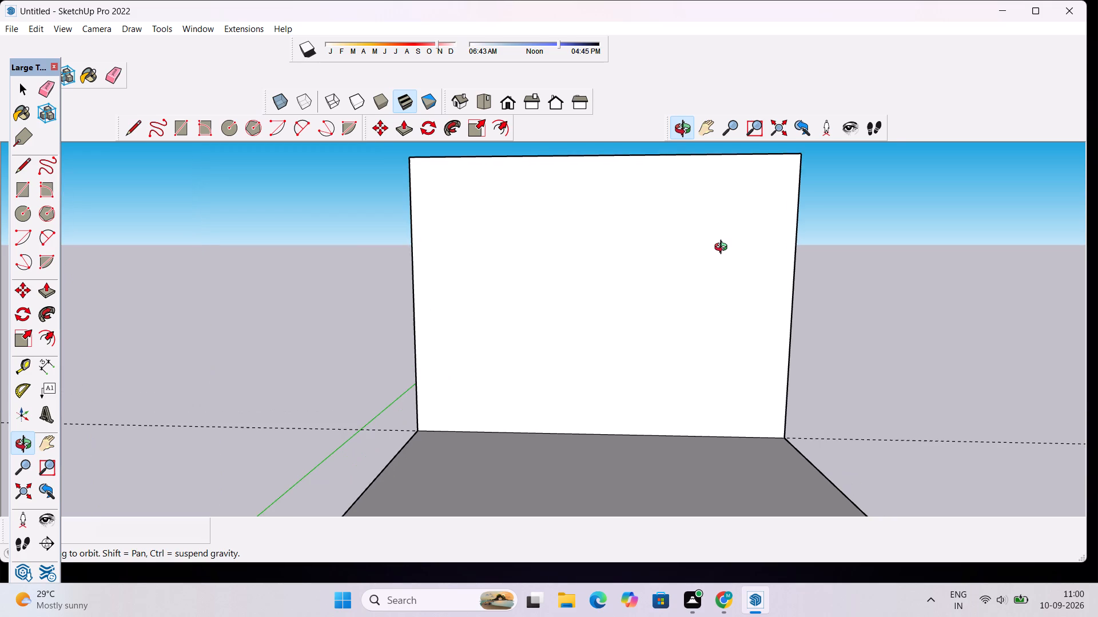
{"action": "key", "text": "space"}
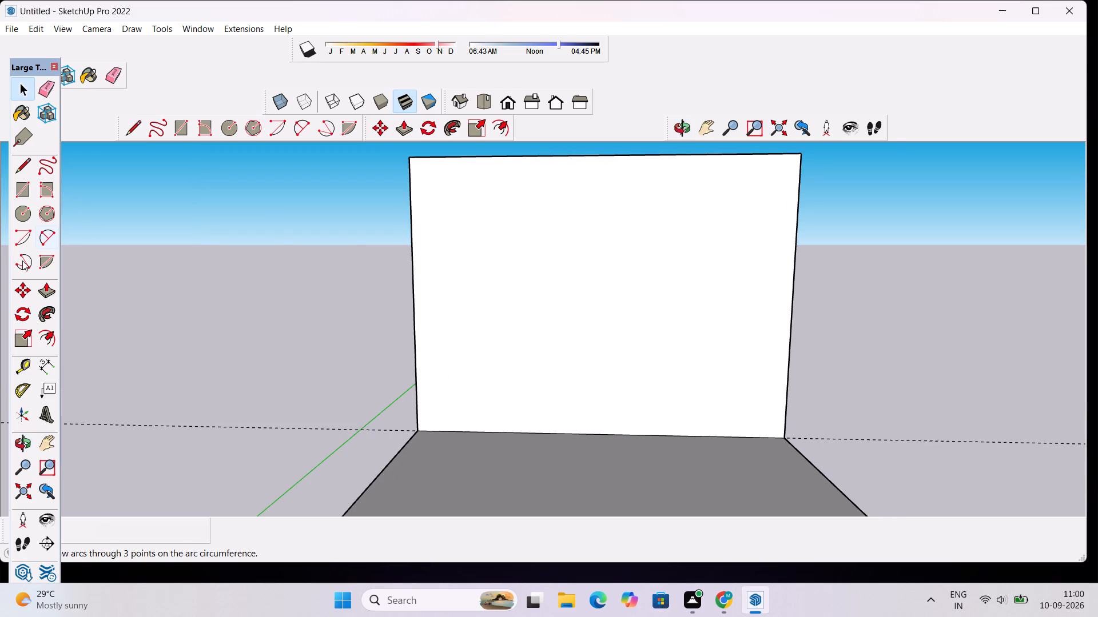
{"action": "left_click", "coordinate": [22, 261]}
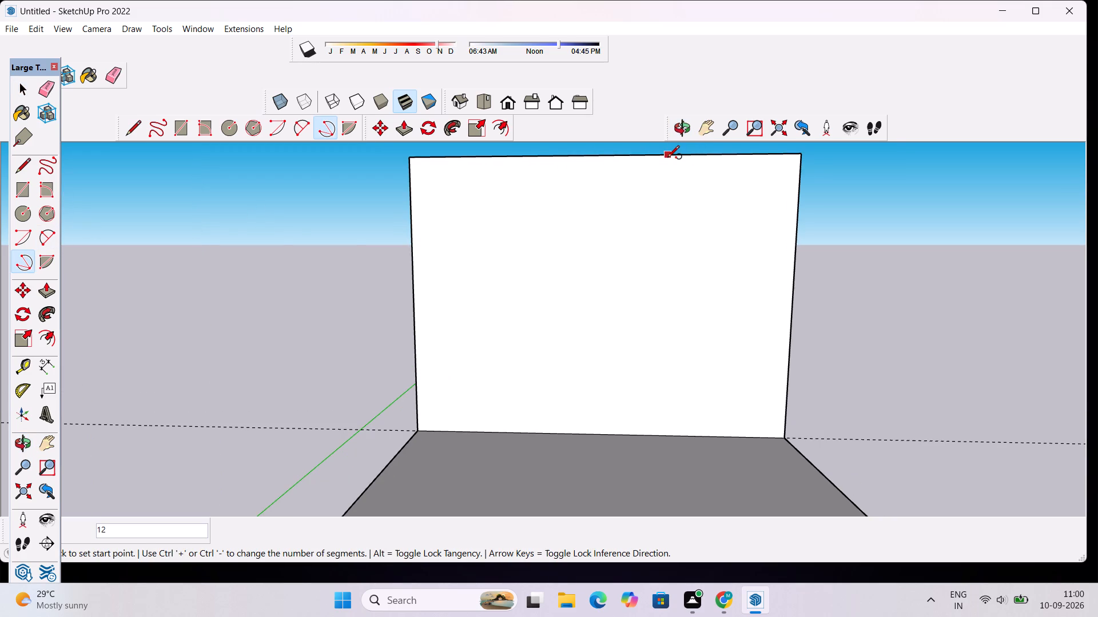
{"action": "left_click", "coordinate": [667, 158]}
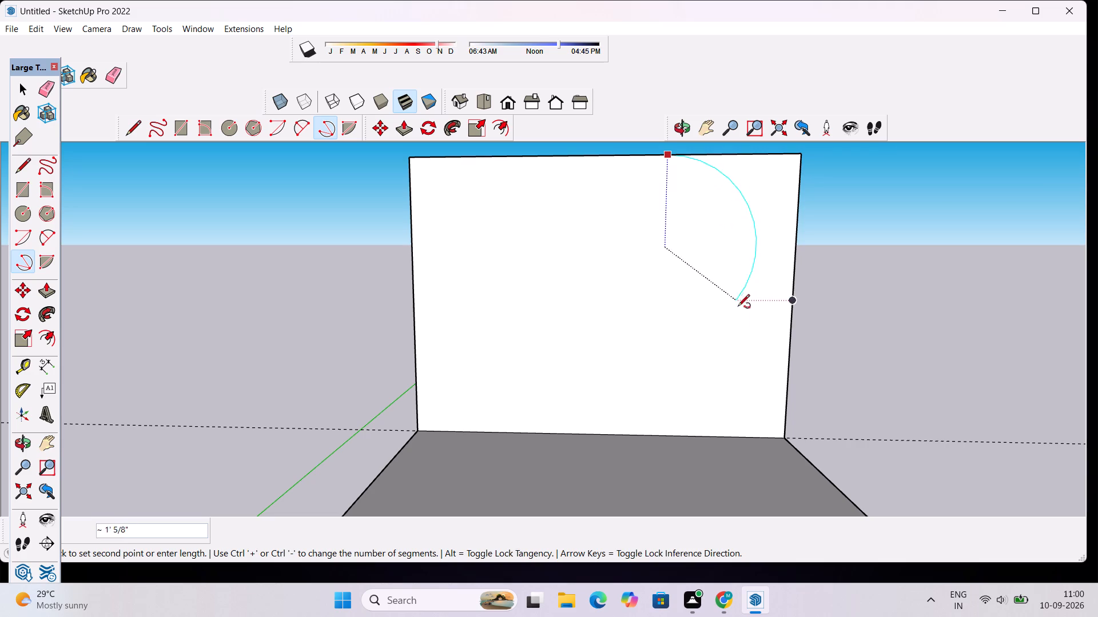
{"action": "left_click", "coordinate": [656, 436]}
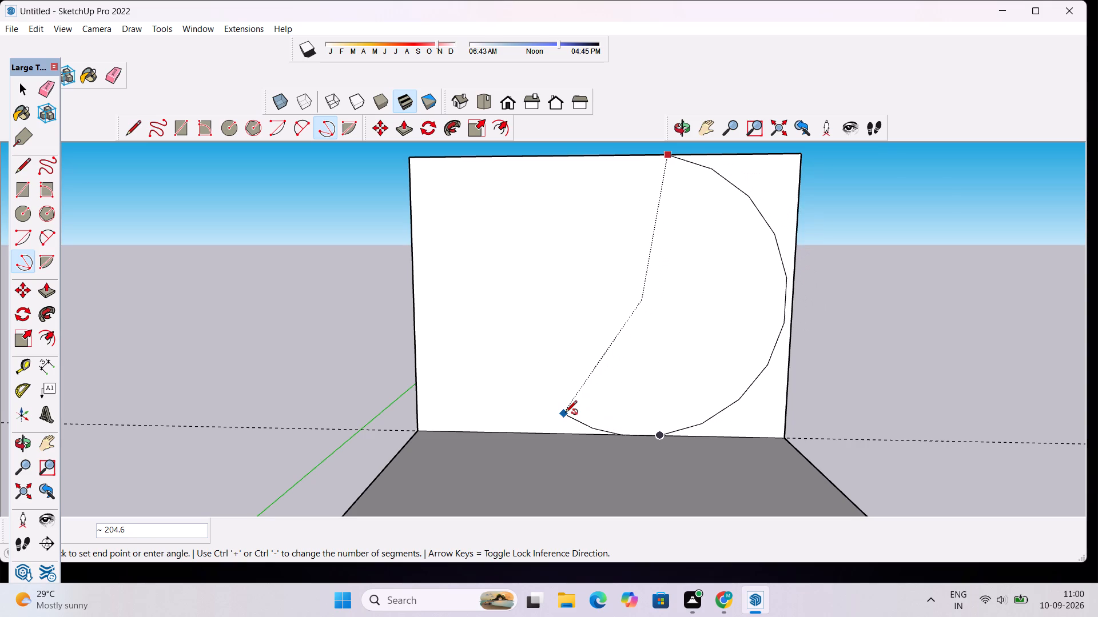
{"action": "left_click", "coordinate": [563, 414]}
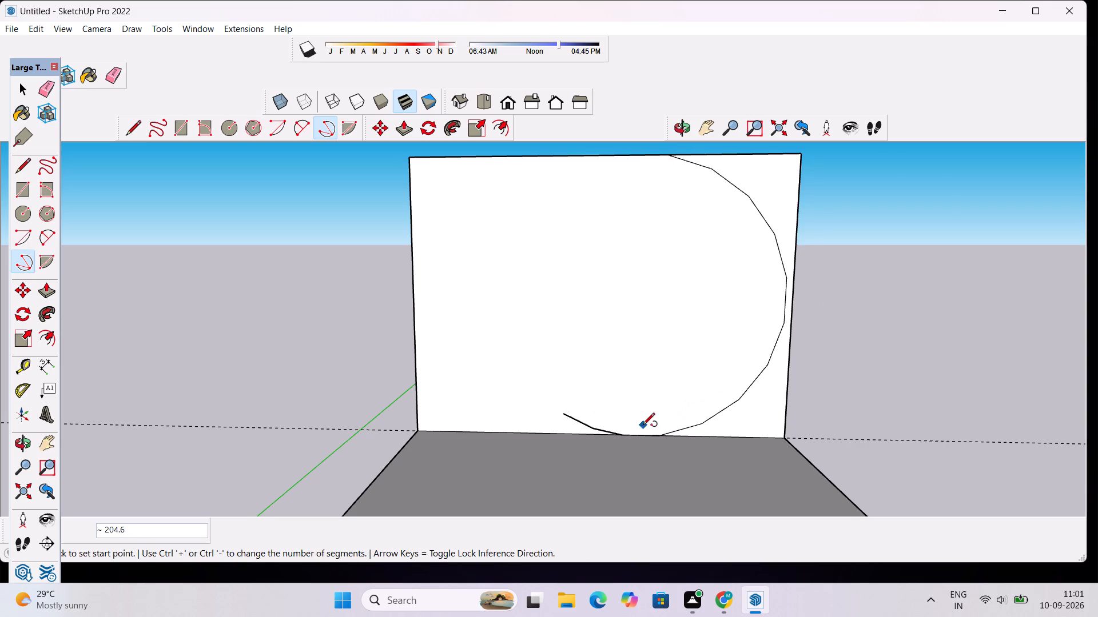
Erase the arc's leftover tail beyond the point where it meets the panel's bottom edge.
{"action": "key", "text": "space"}
{"action": "key", "text": "e"}
{"action": "left_click_drag", "start_coordinate": [576, 401], "coordinate": [572, 417]}
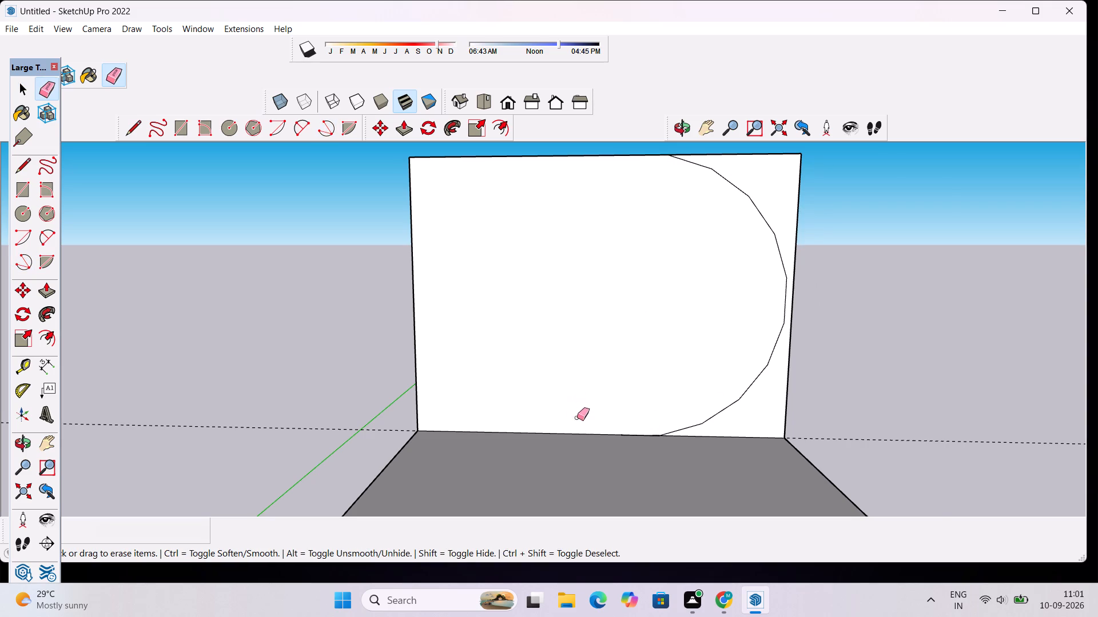
{"action": "scroll", "coordinate": [650, 416], "scroll_direction": "up", "scroll_amount": 16}
{"action": "scroll", "coordinate": [644, 446], "scroll_direction": "down", "scroll_amount": 3}
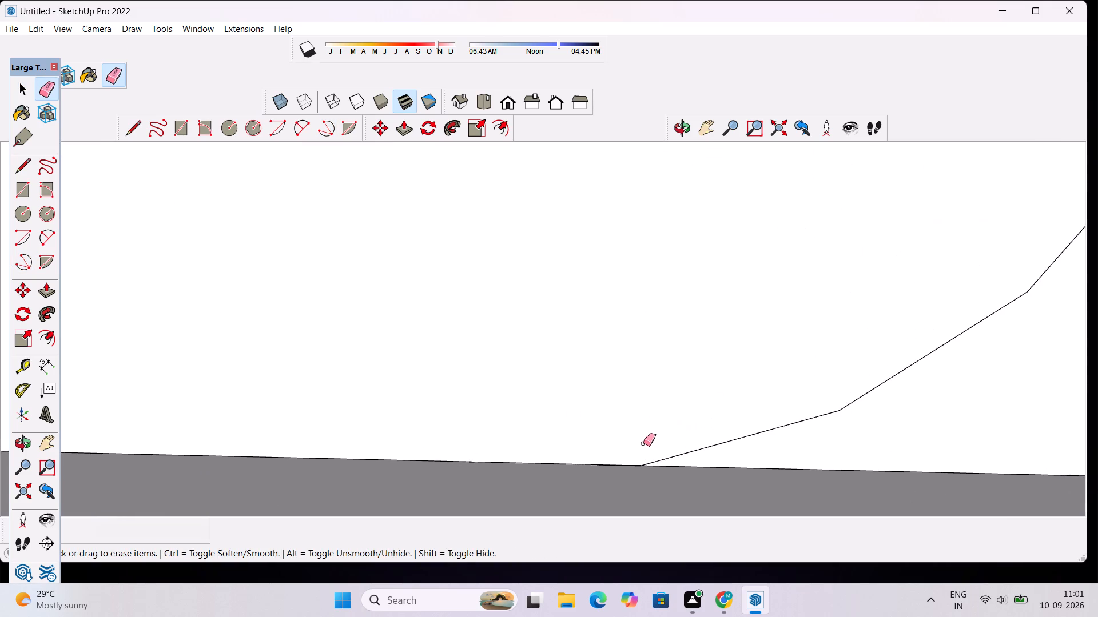
{"action": "scroll", "coordinate": [643, 443], "scroll_direction": "down", "scroll_amount": 18}
{"action": "key", "text": "space"}
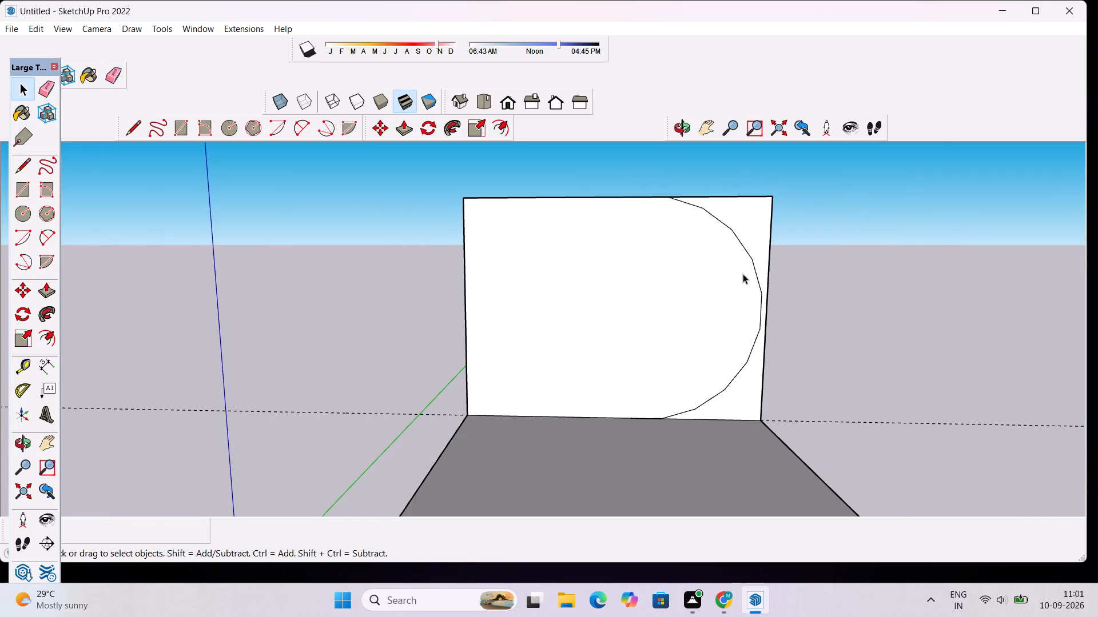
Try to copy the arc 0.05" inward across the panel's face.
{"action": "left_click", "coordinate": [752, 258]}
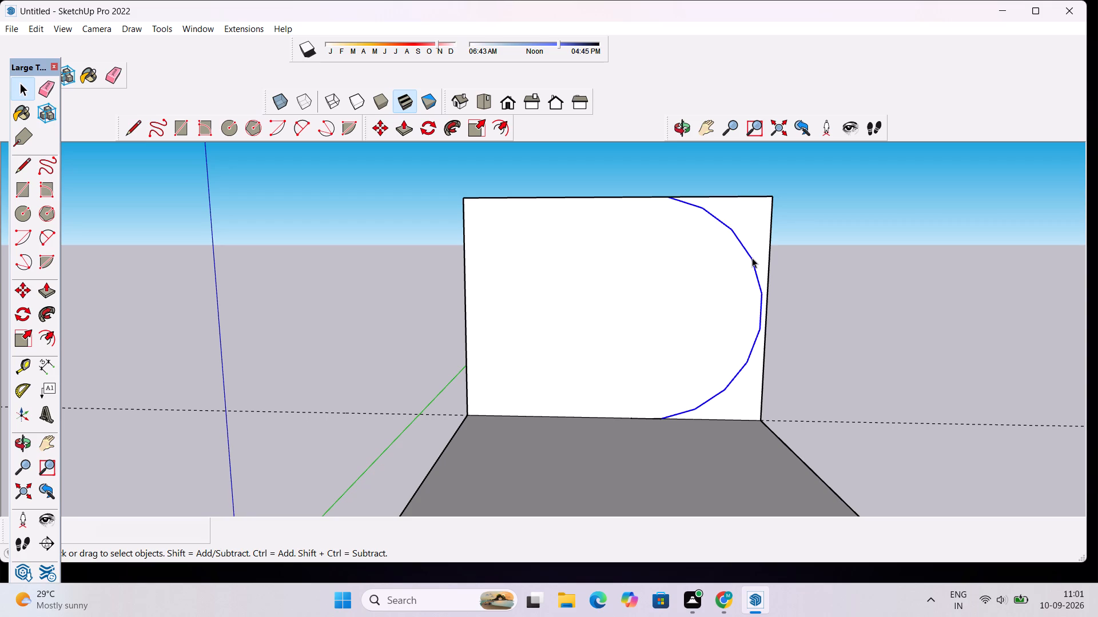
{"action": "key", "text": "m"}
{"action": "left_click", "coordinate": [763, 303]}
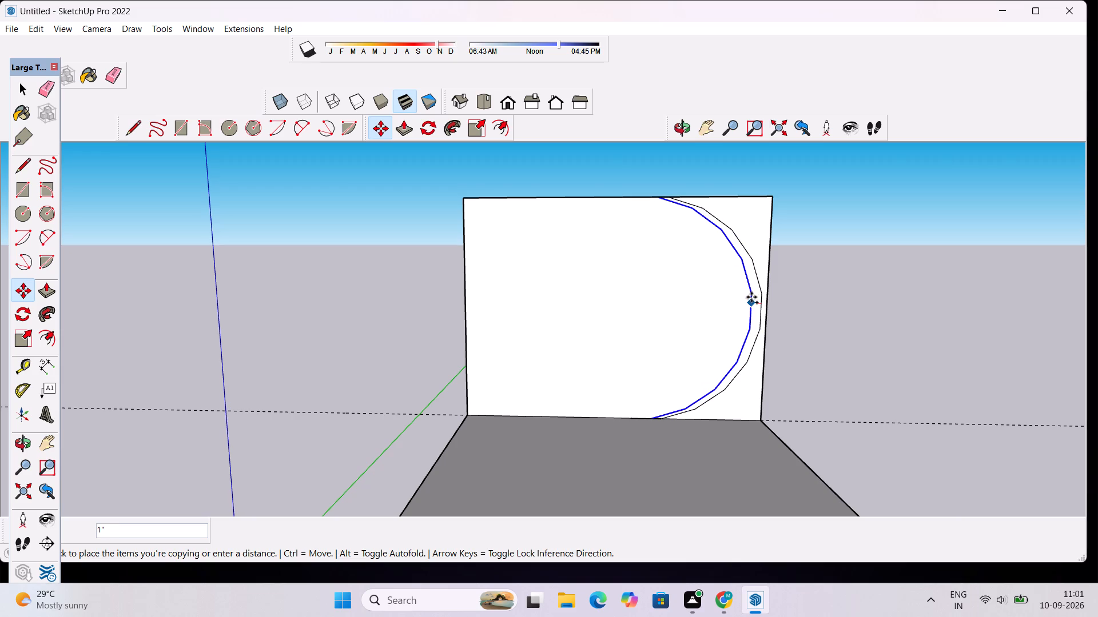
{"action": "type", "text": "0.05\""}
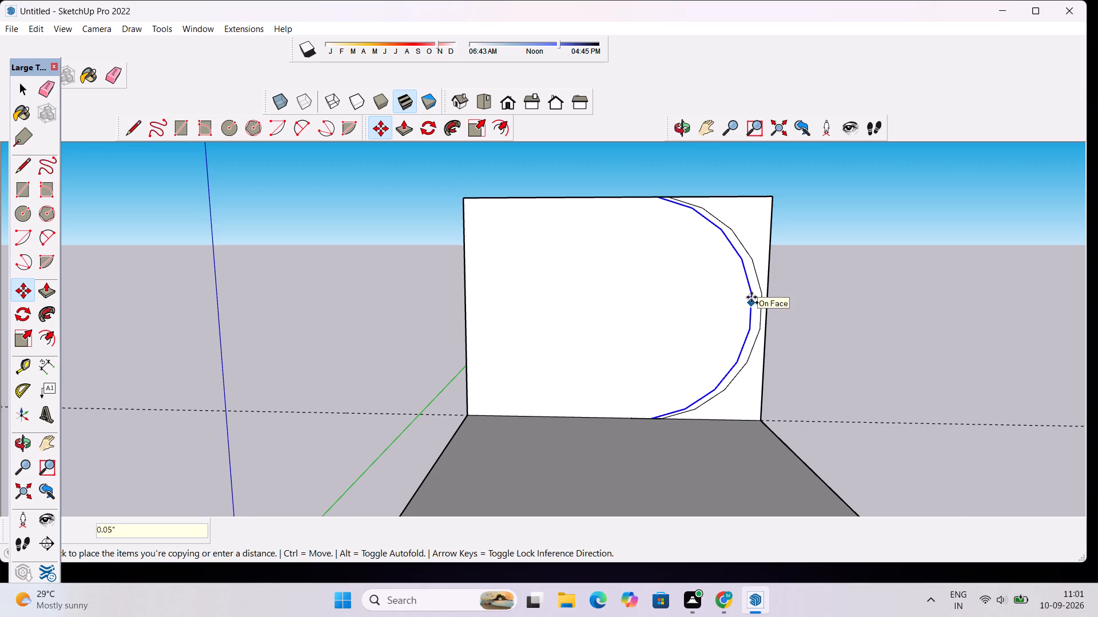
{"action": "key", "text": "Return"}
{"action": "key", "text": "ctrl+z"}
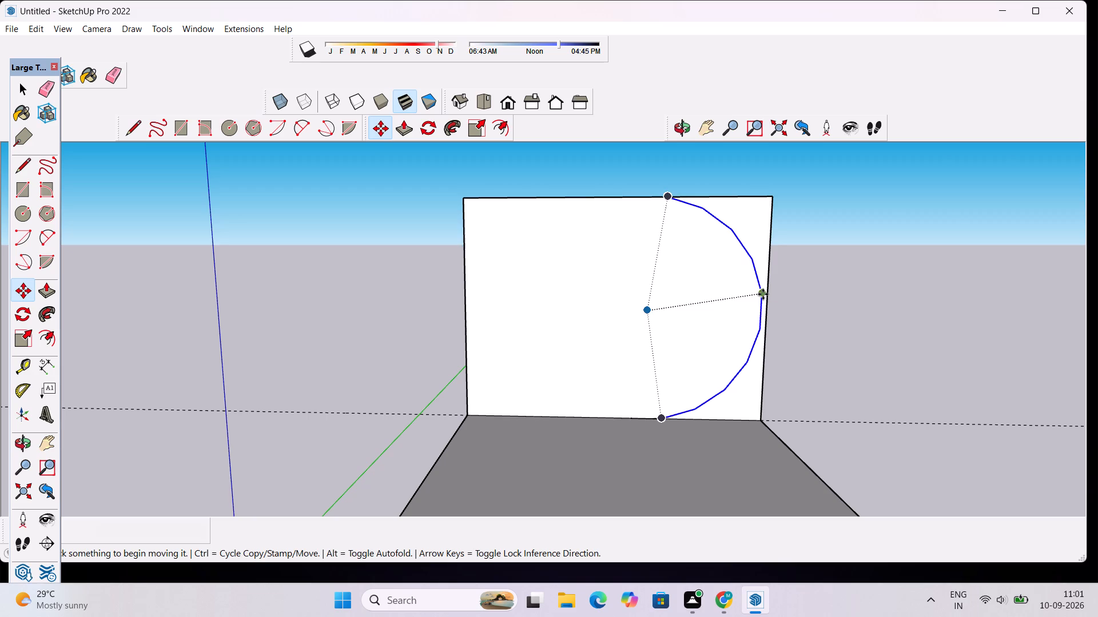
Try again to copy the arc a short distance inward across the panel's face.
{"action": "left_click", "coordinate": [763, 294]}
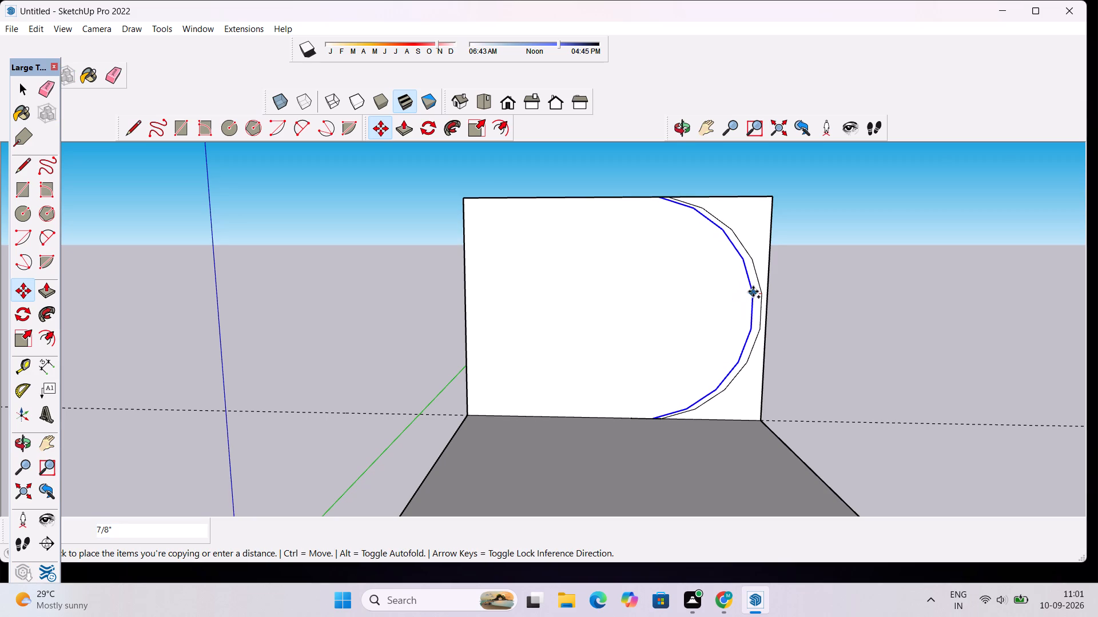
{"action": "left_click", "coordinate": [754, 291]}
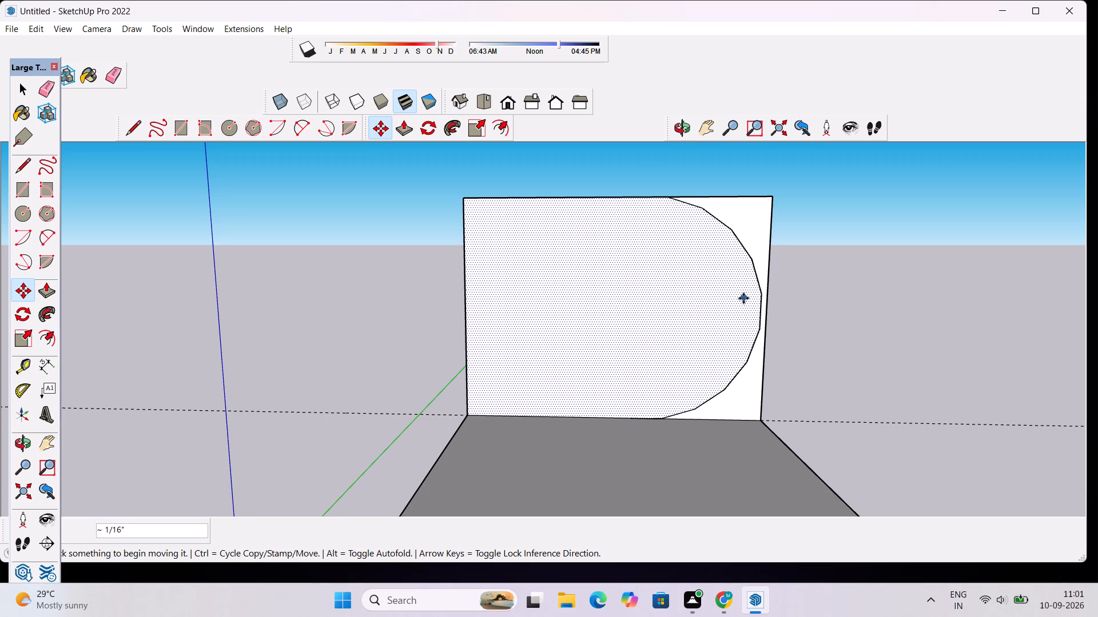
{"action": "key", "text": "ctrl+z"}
Copy the arc 7/8" horizontally inward across the panel's face to outline a thin curved band.
{"action": "left_click", "coordinate": [758, 289]}
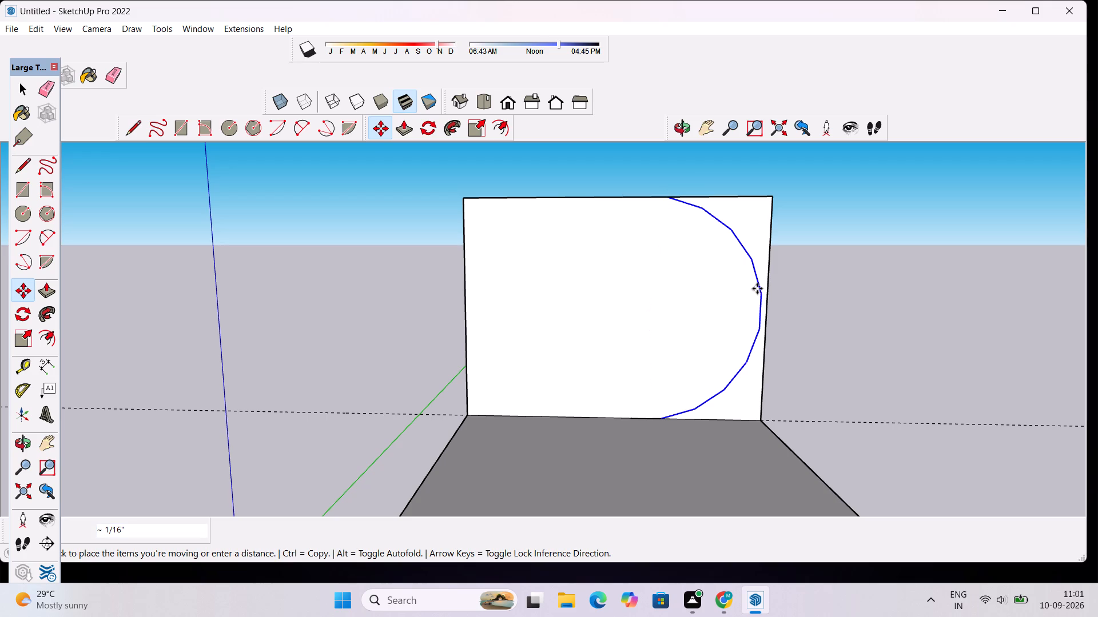
{"action": "left_click", "coordinate": [753, 291]}
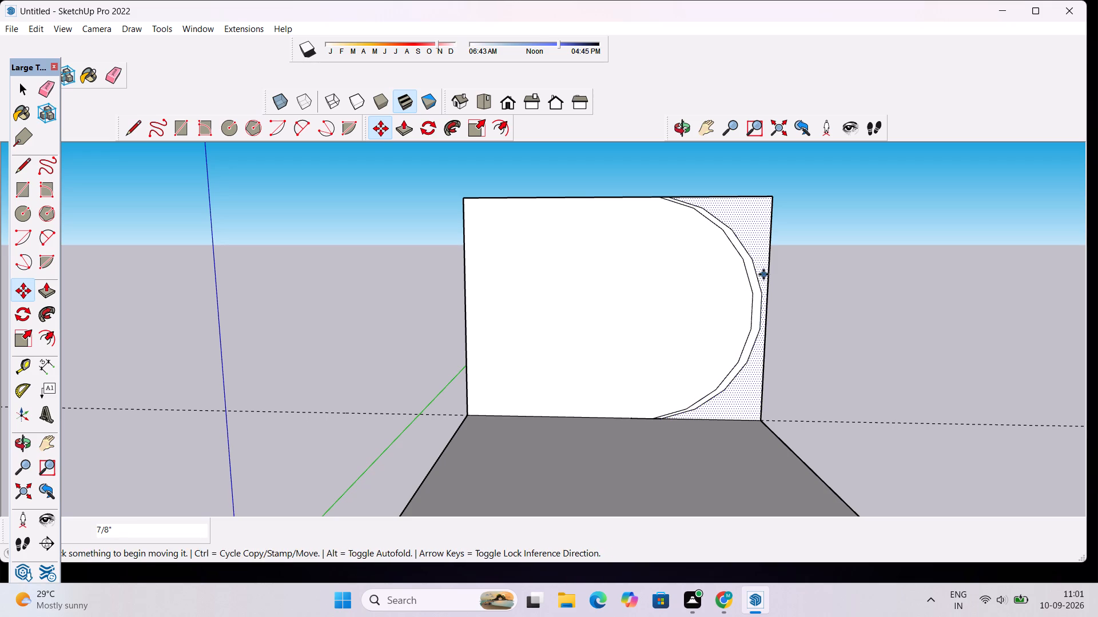
{"action": "key", "text": "space"}
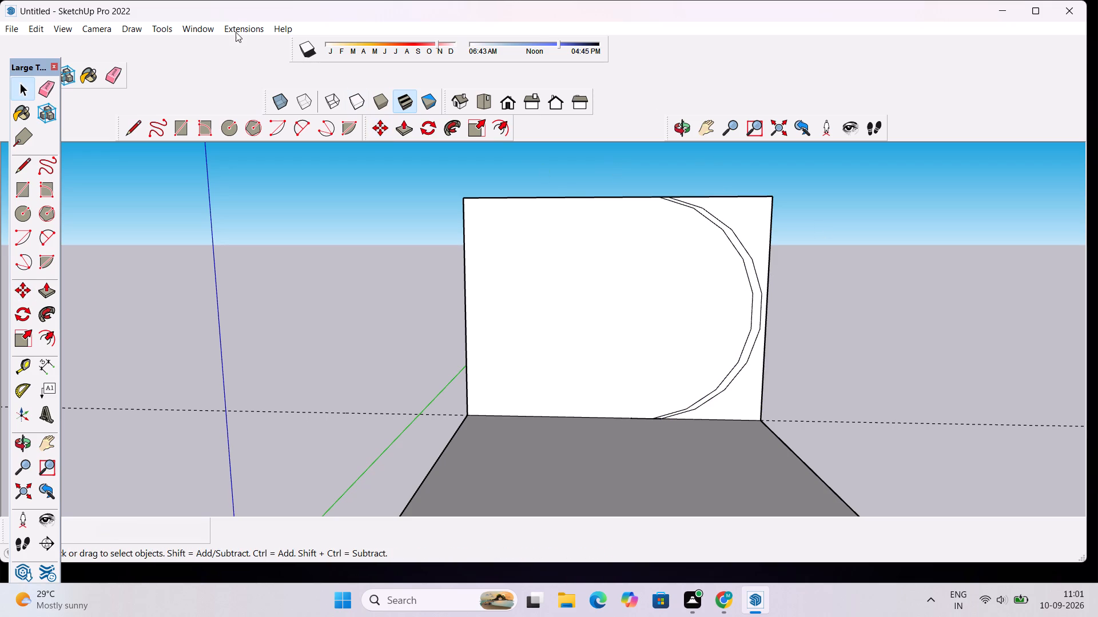
Show Tray 1 and set the outer arc's segment count to 30.
{"action": "left_click", "coordinate": [202, 29]}
{"action": "left_click", "coordinate": [236, 62]}
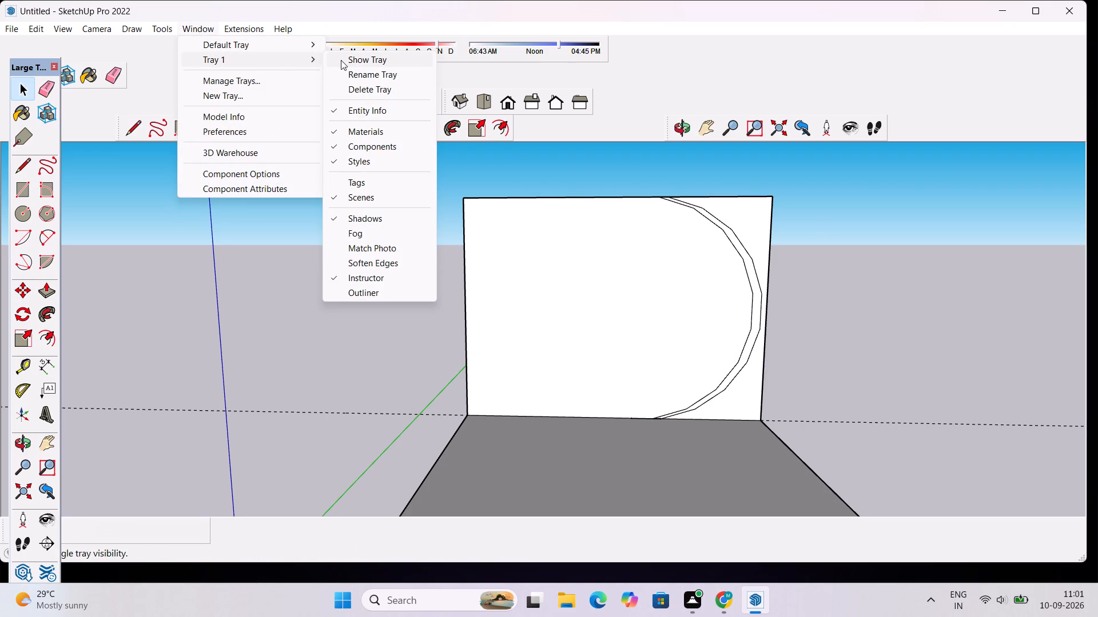
{"action": "left_click", "coordinate": [341, 60]}
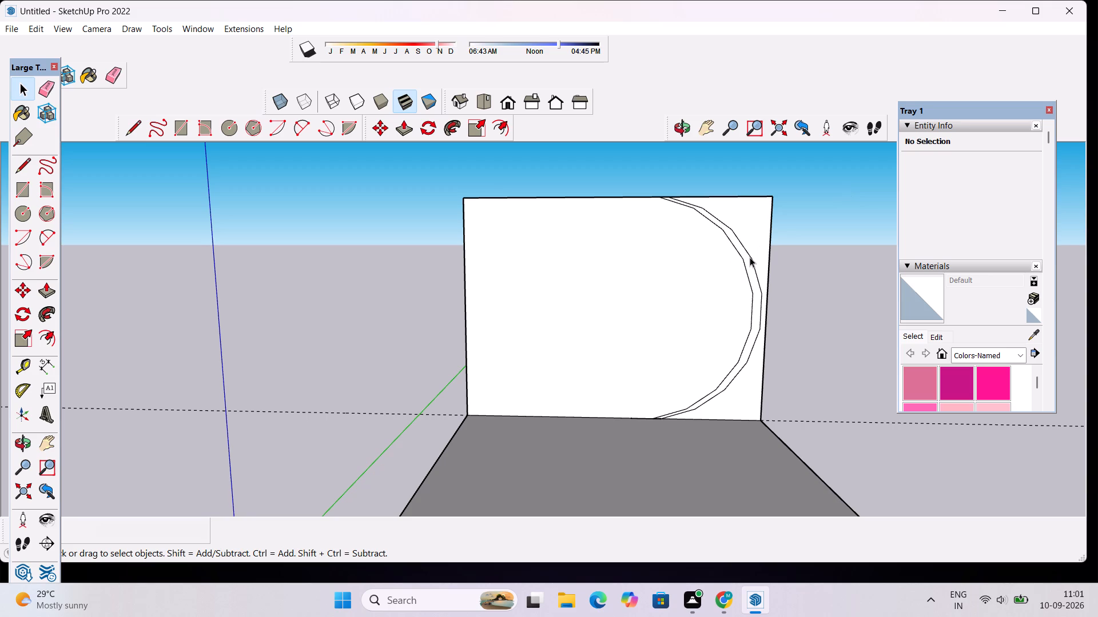
{"action": "left_click", "coordinate": [750, 256]}
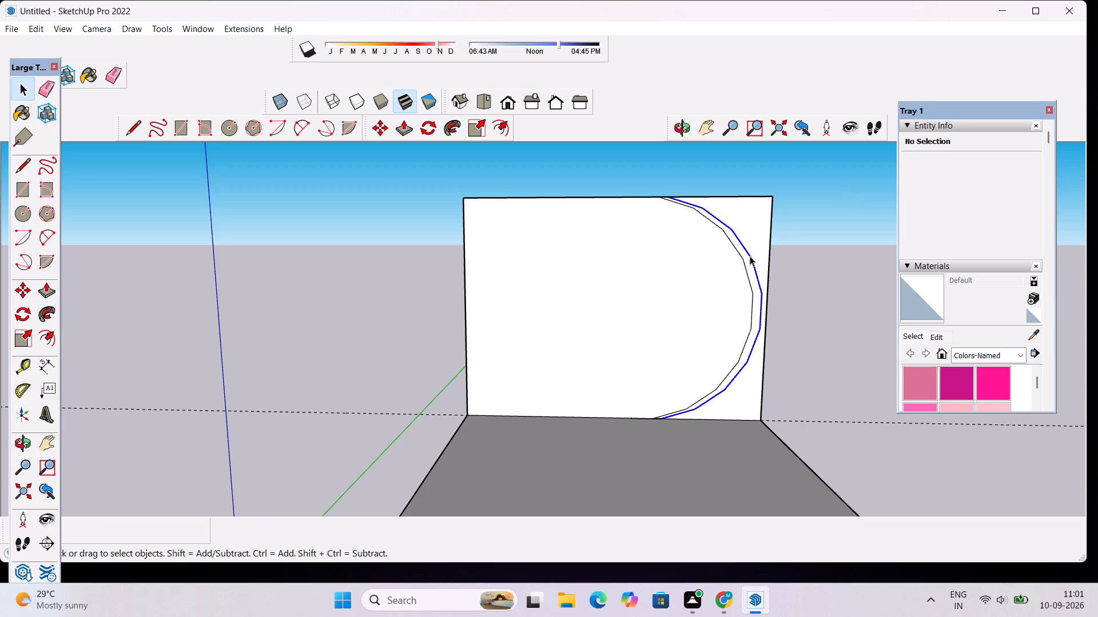
{"action": "left_click", "coordinate": [1009, 195]}
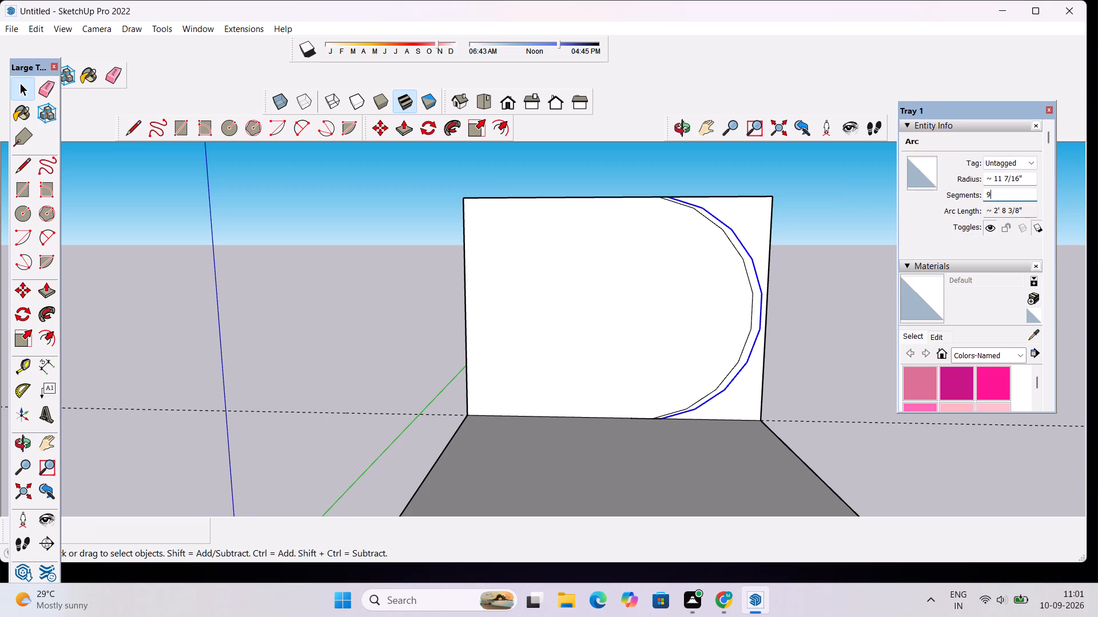
{"action": "key", "text": "BackSpace"}
{"action": "key", "text": "BackSpace"}
{"action": "key", "text": "BackSpace"}
{"action": "key", "text": "BackSpace"}
{"action": "key", "text": "BackSpace"}
{"action": "key", "text": "BackSpace"}
{"action": "type", "text": "30"}
{"action": "key", "text": "Return"}
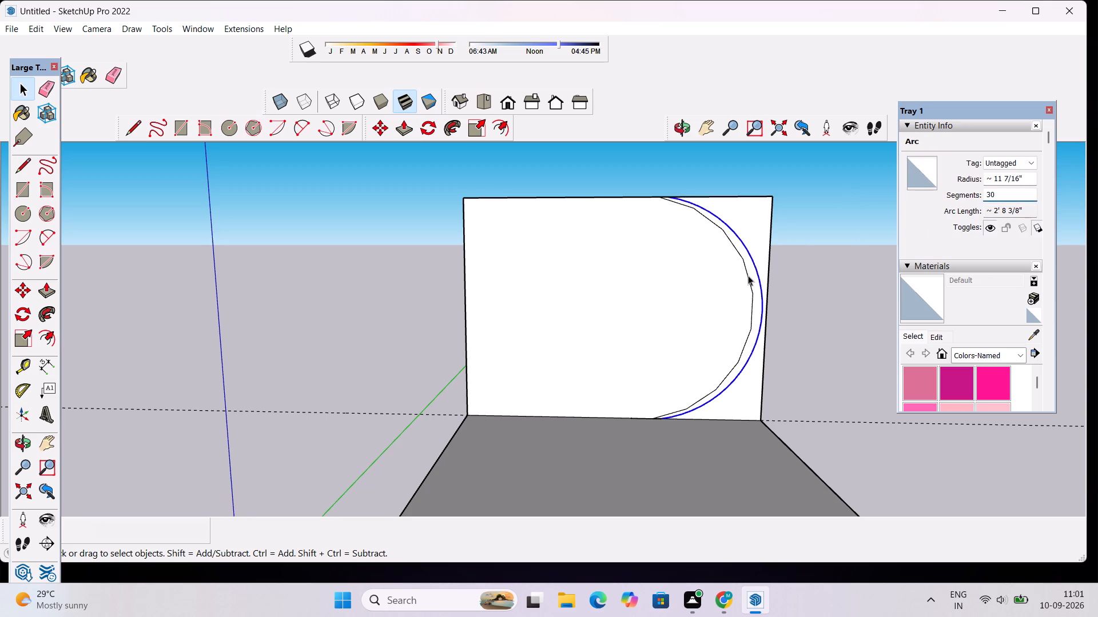
Set the inner arc's segment count to 30 to match the outer arc.
{"action": "left_click", "coordinate": [748, 277]}
{"action": "left_click", "coordinate": [999, 194]}
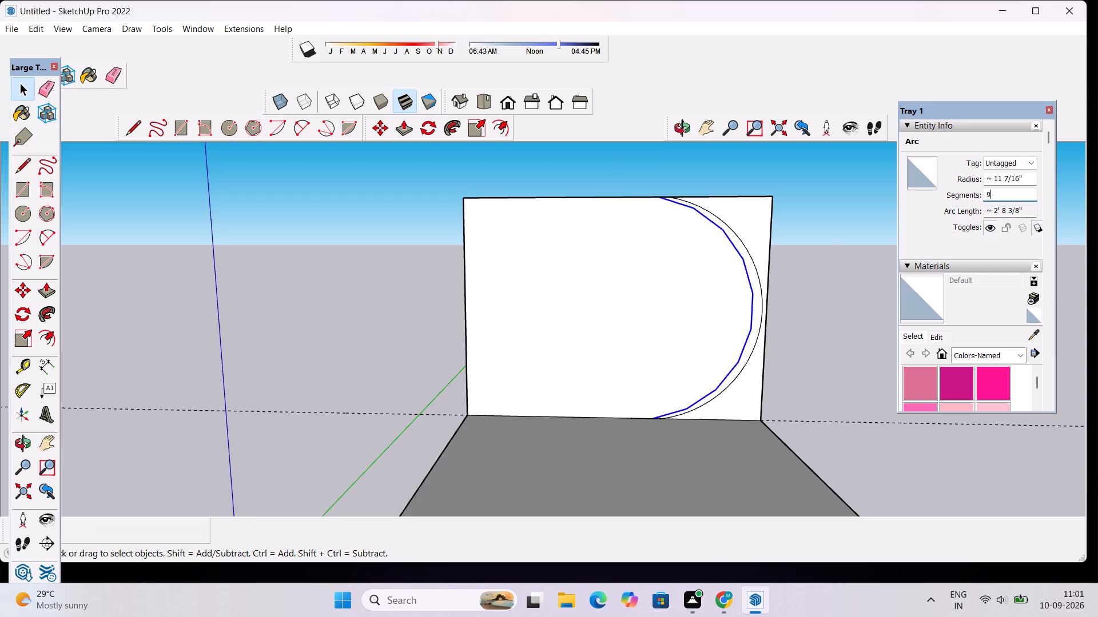
{"action": "key", "text": "BackSpace"}
{"action": "type", "text": "30"}
{"action": "key", "text": "Return"}
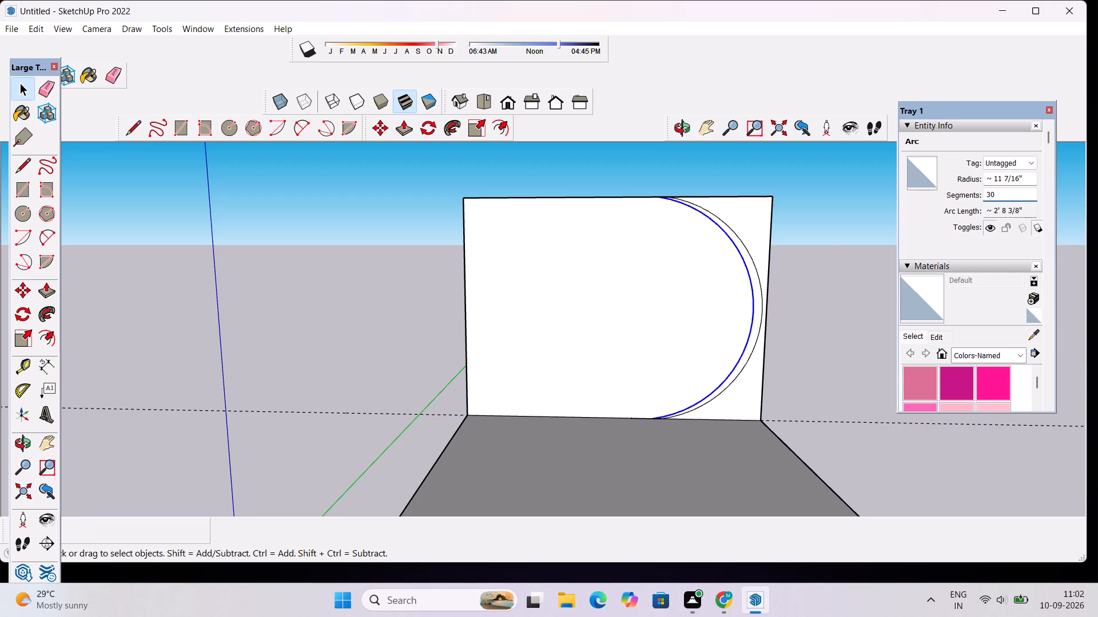
{"action": "left_click", "coordinate": [797, 279]}
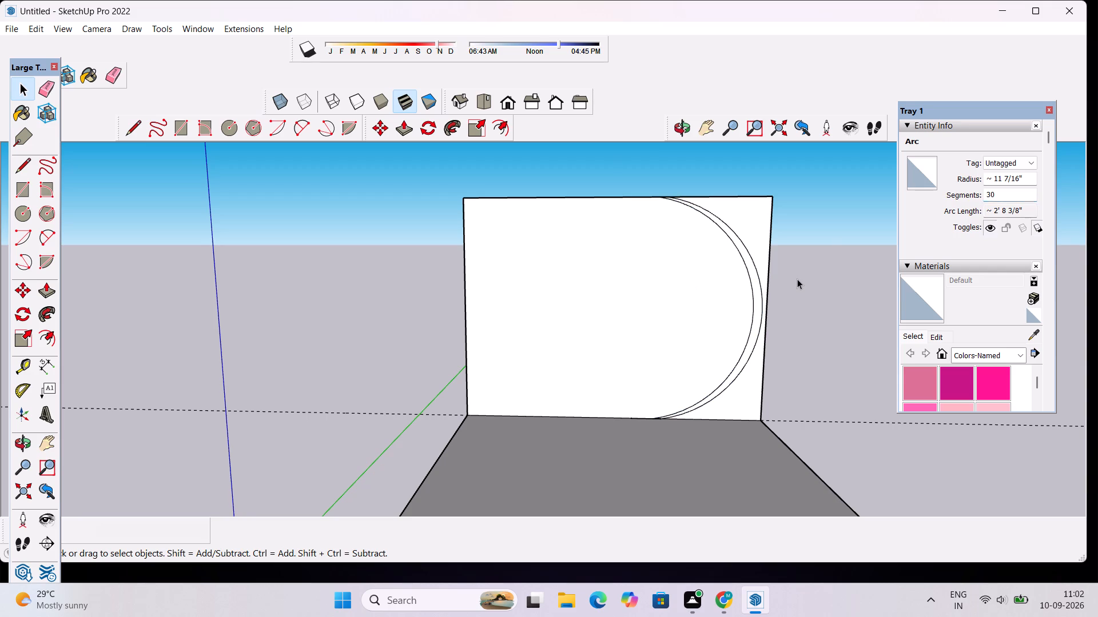
{"action": "key", "text": "space"}
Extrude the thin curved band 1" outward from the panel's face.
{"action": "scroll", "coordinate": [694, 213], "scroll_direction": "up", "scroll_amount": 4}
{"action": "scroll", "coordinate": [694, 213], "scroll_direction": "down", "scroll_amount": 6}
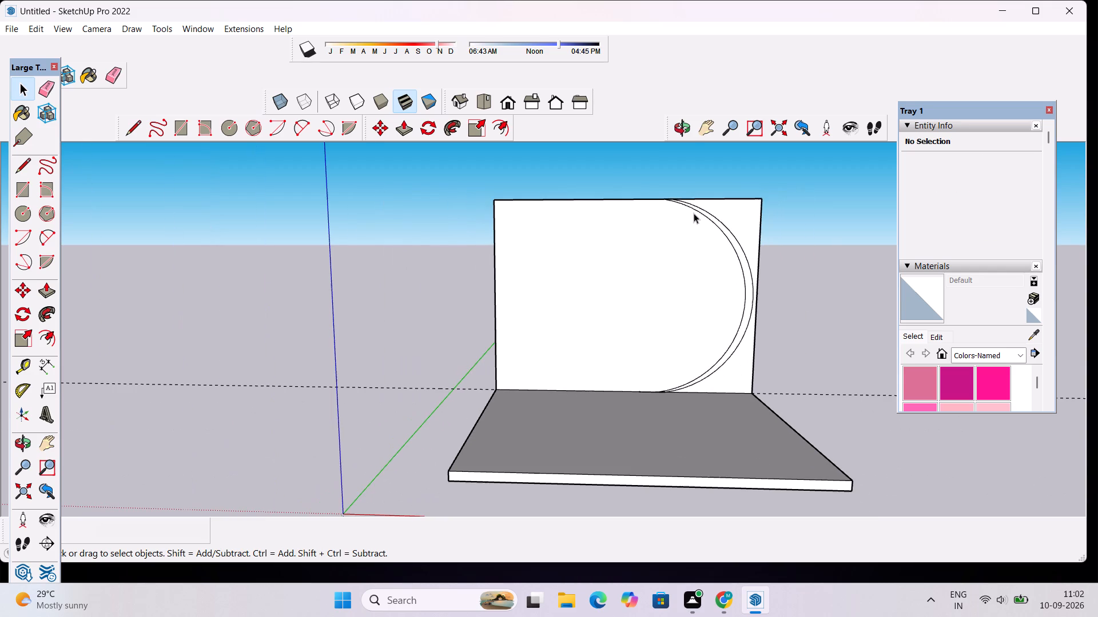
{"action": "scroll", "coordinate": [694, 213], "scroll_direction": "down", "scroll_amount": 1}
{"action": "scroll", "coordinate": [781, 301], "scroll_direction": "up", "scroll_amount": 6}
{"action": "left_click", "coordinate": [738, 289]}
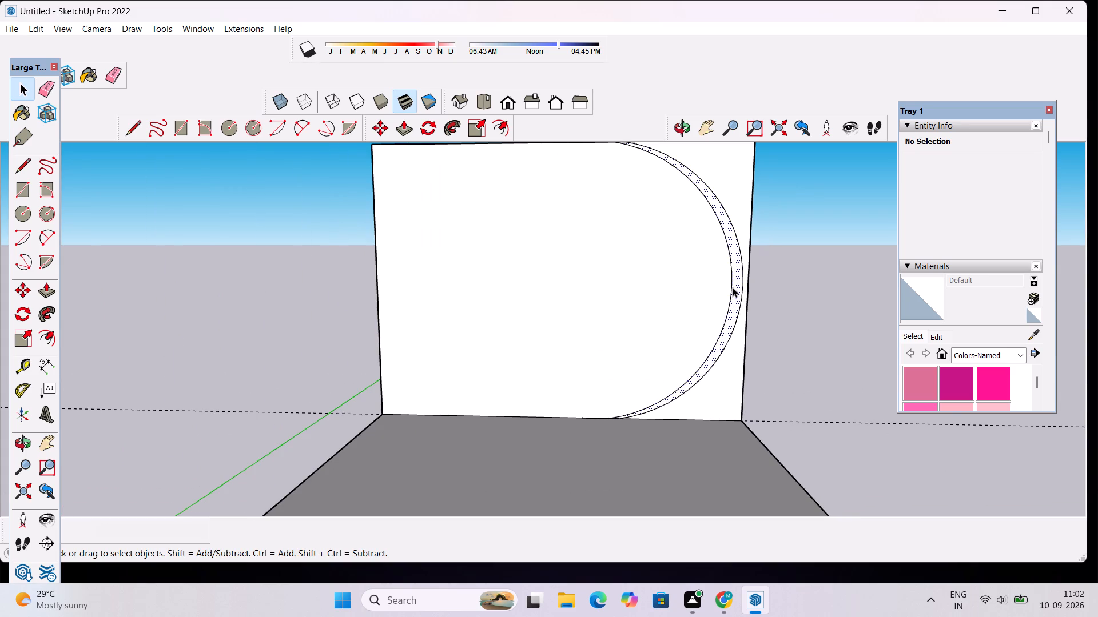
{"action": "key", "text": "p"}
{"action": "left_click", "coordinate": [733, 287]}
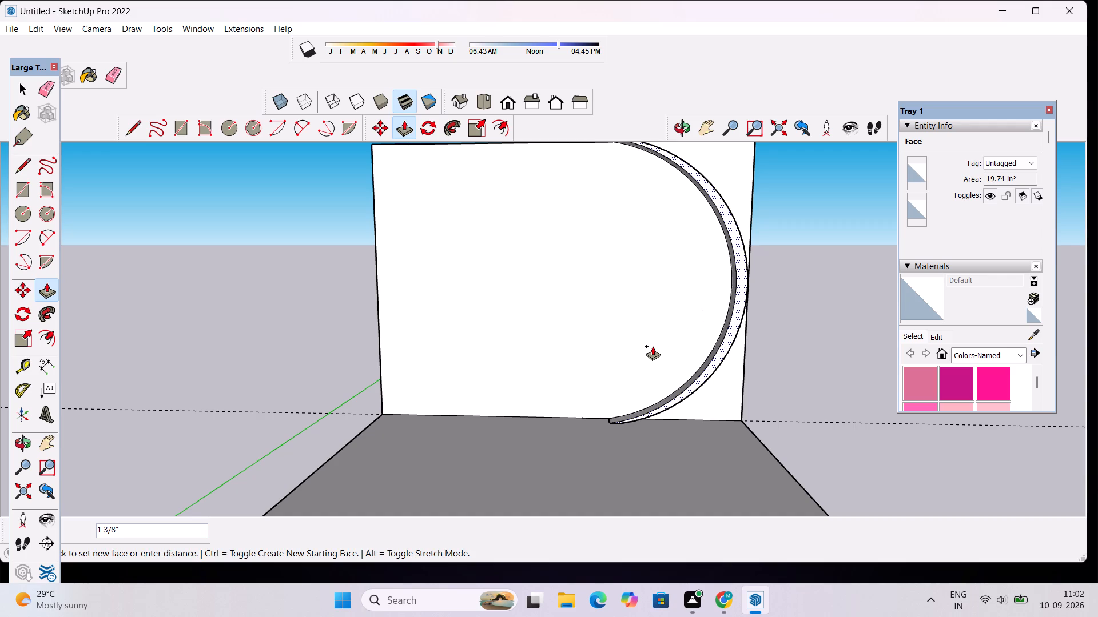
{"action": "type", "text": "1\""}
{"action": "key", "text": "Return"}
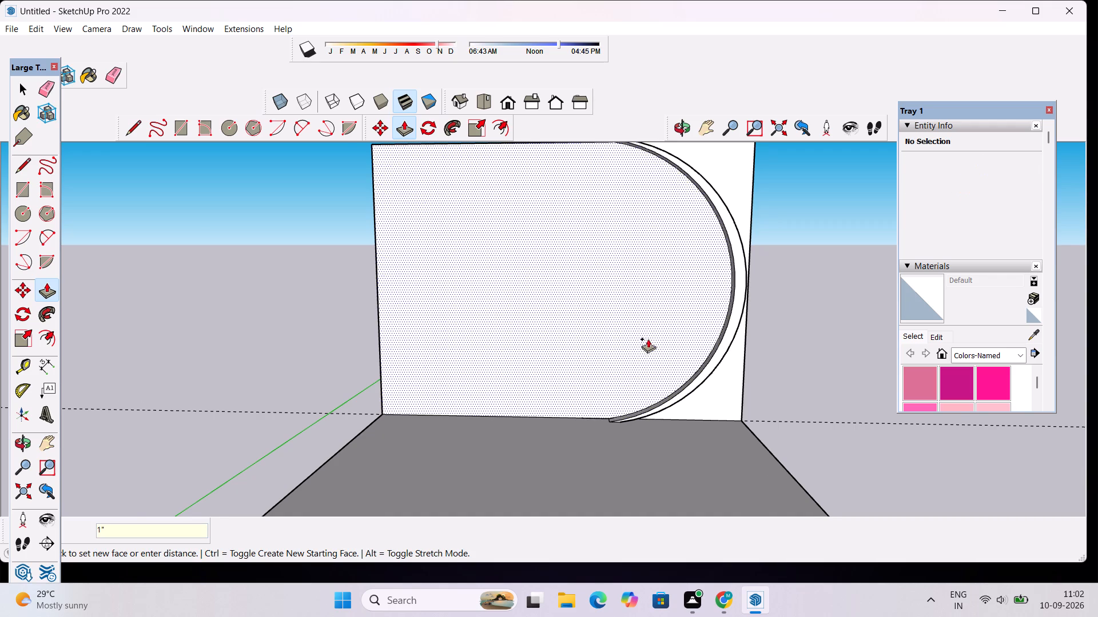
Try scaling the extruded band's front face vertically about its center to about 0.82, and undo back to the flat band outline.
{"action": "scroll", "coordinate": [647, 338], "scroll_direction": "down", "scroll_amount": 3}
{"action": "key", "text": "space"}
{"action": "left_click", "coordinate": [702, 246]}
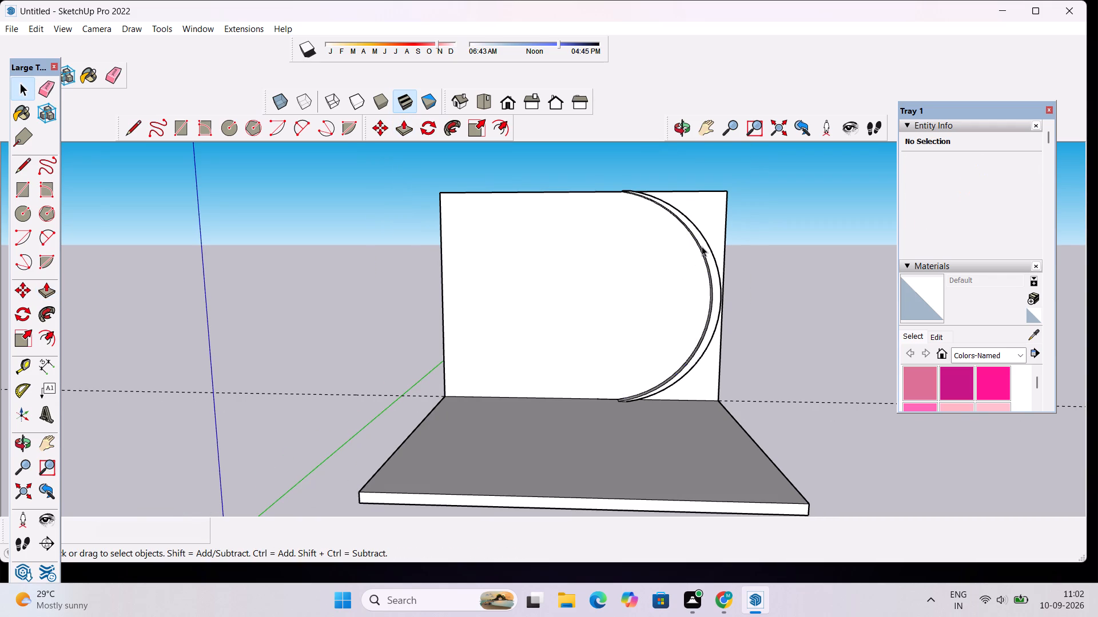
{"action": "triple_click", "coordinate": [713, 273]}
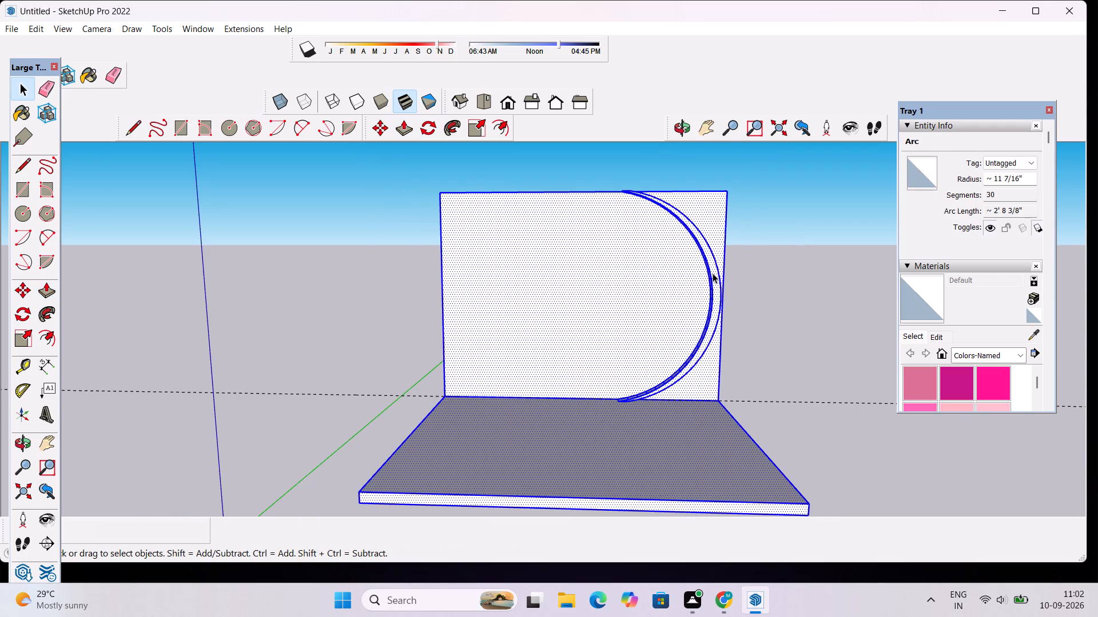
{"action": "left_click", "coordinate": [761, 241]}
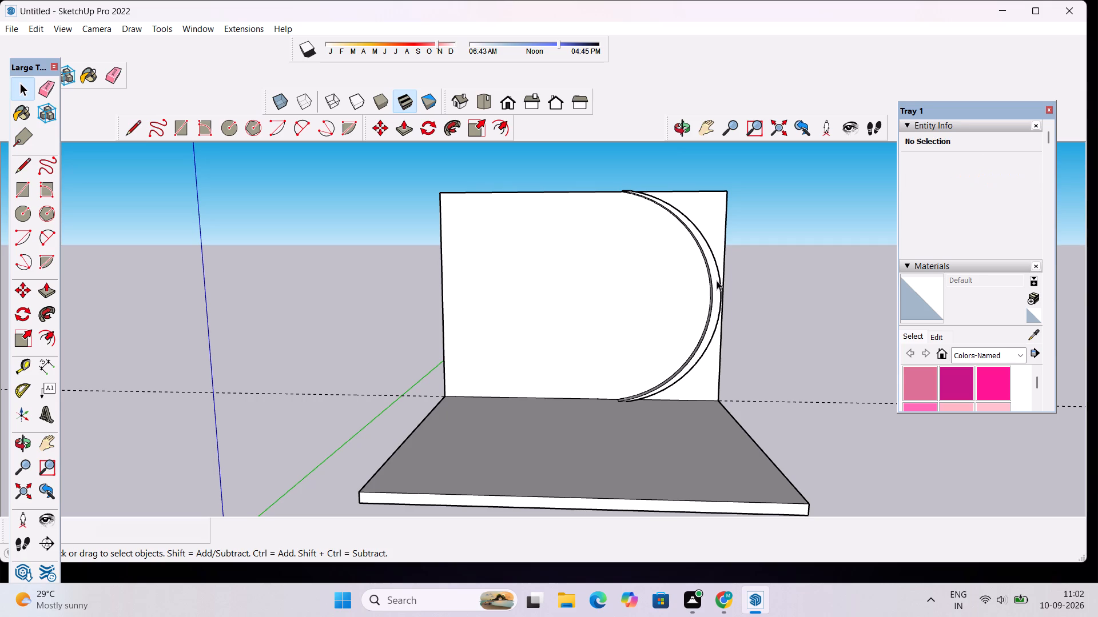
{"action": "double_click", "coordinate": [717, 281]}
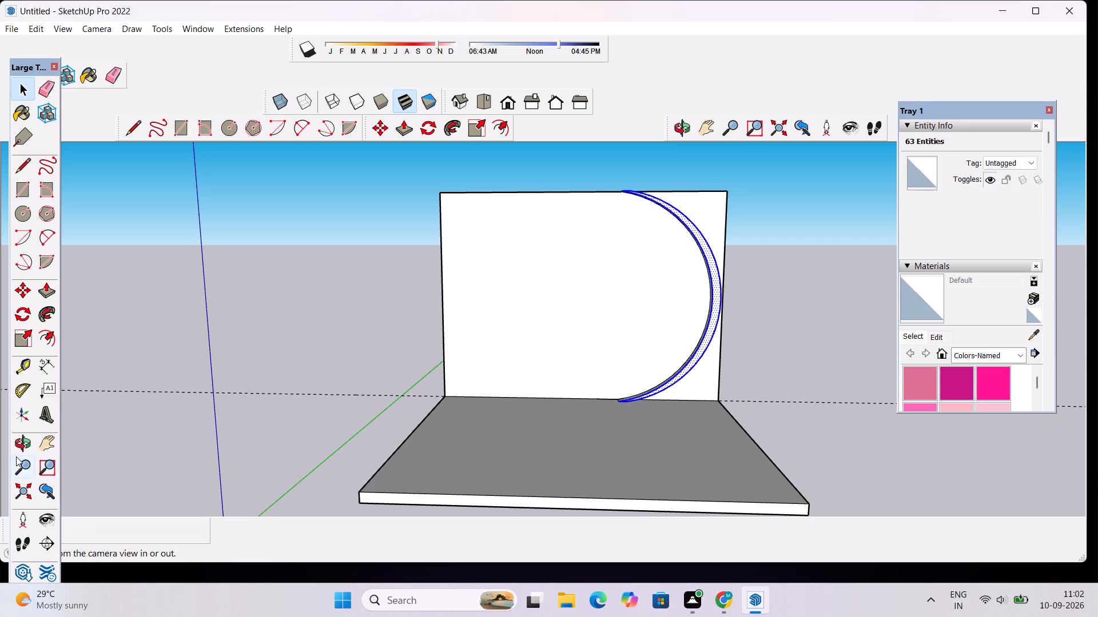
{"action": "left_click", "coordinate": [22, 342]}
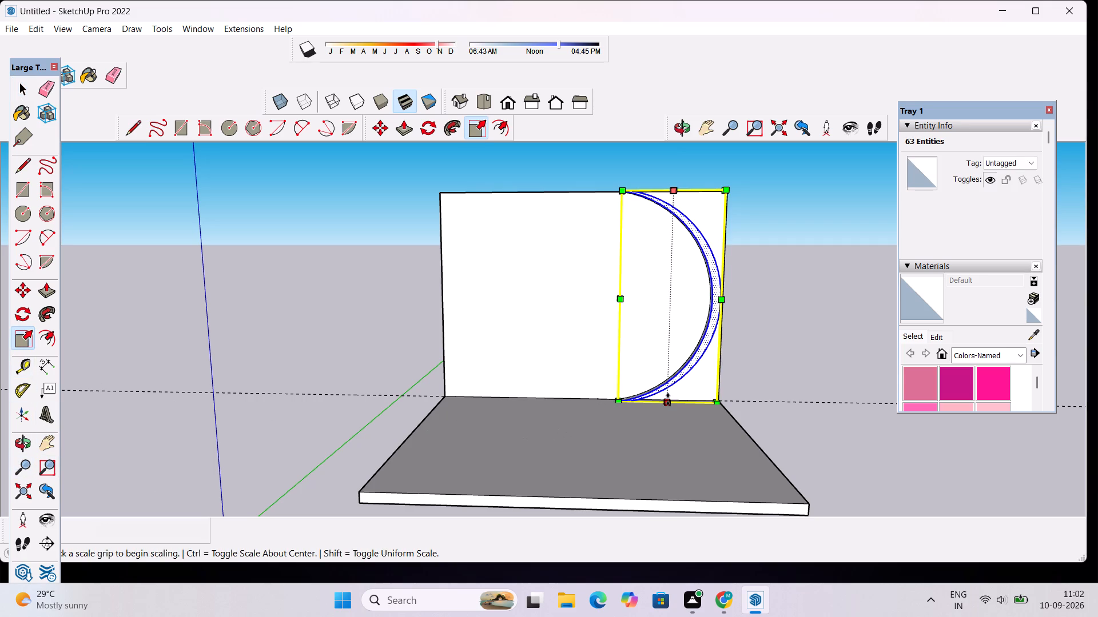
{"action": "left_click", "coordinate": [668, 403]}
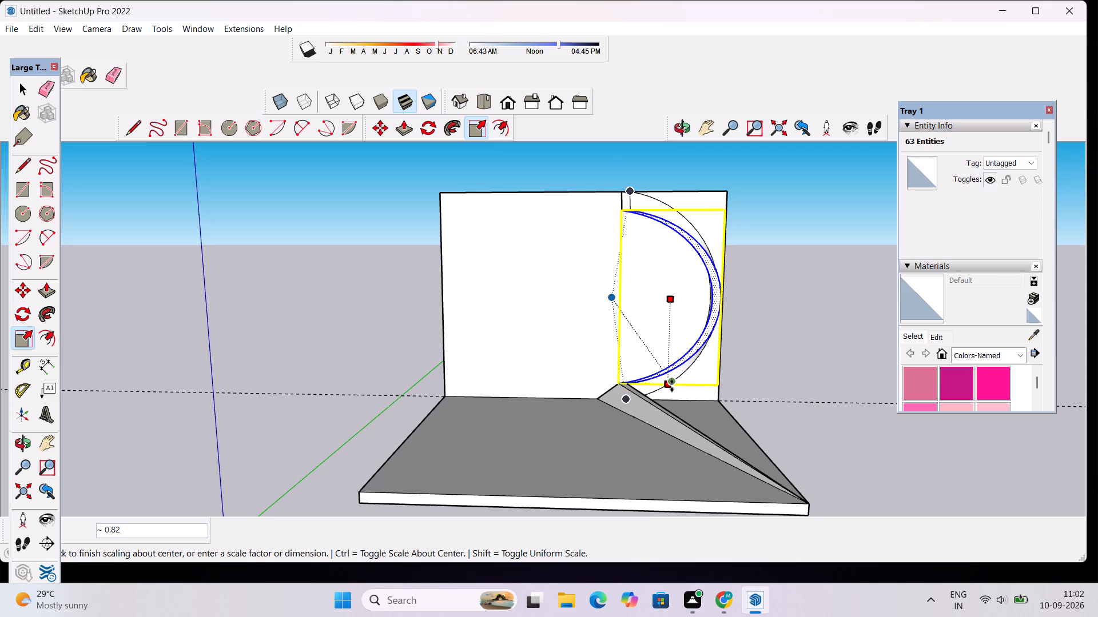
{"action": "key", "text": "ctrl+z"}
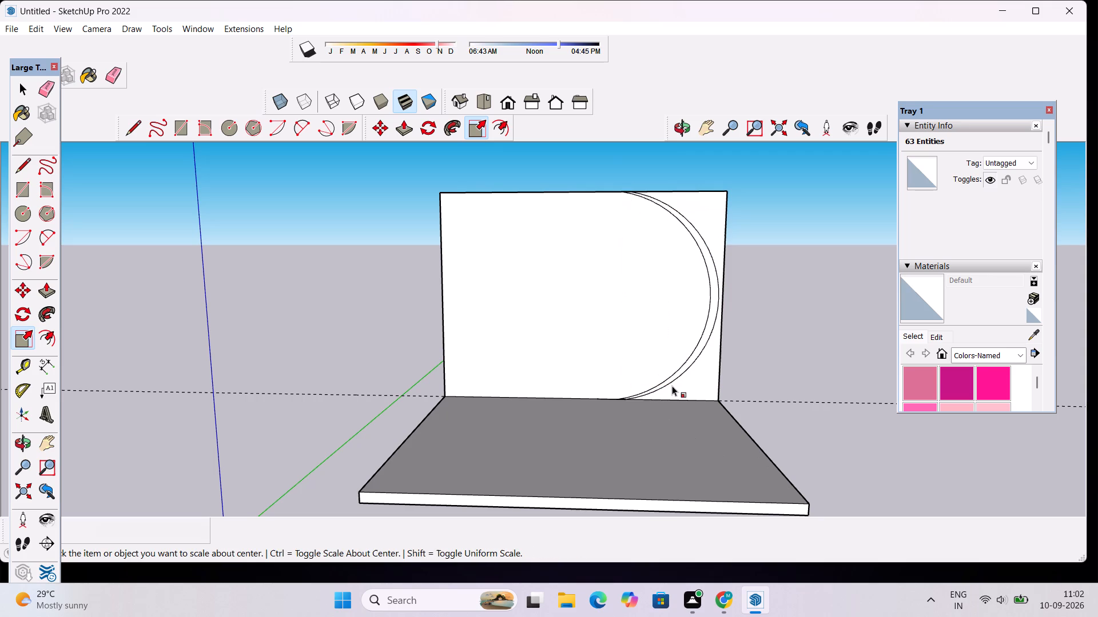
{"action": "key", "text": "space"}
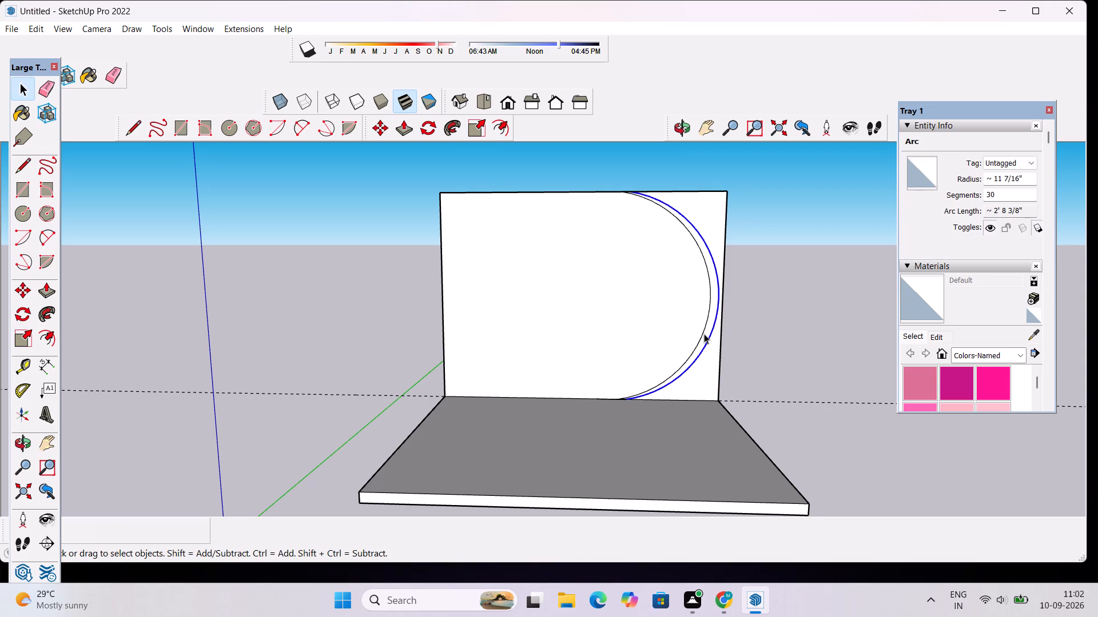
Extrude the flat curved band 1" outward from the panel's face.
{"action": "left_click", "coordinate": [761, 307]}
{"action": "left_click", "coordinate": [710, 323]}
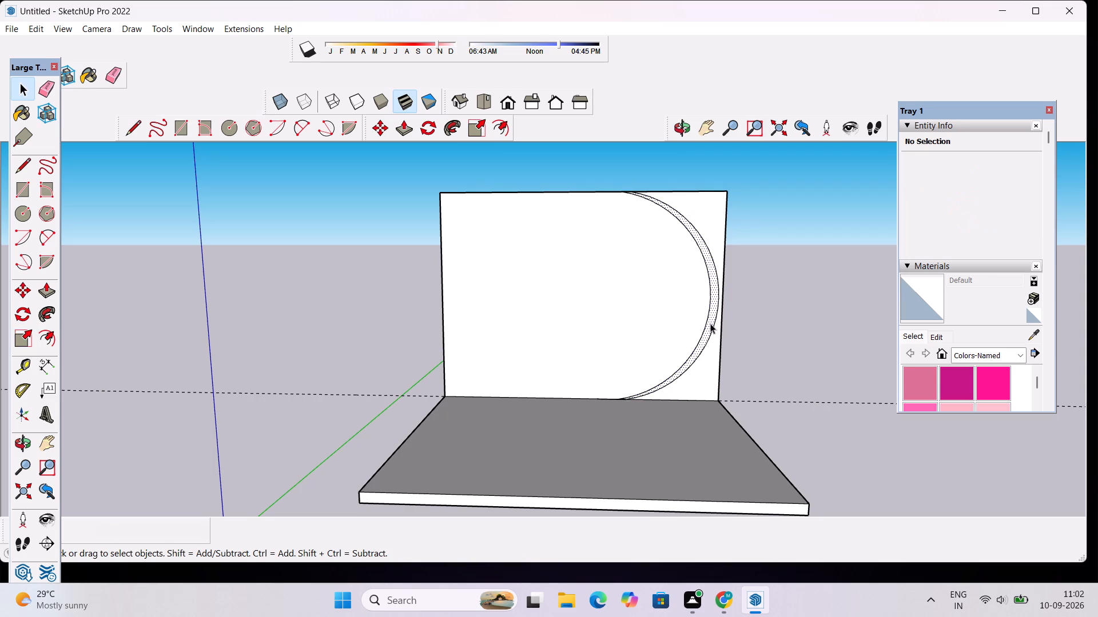
{"action": "key", "text": "p"}
{"action": "left_click", "coordinate": [709, 322]}
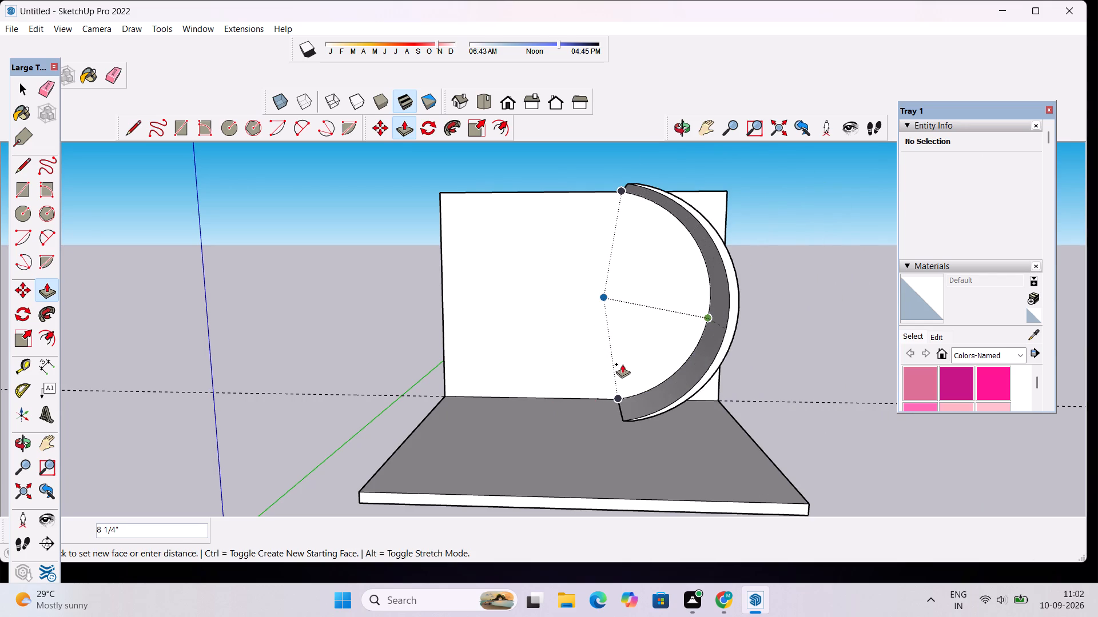
{"action": "type", "text": "1\""}
{"action": "key", "text": "Return"}
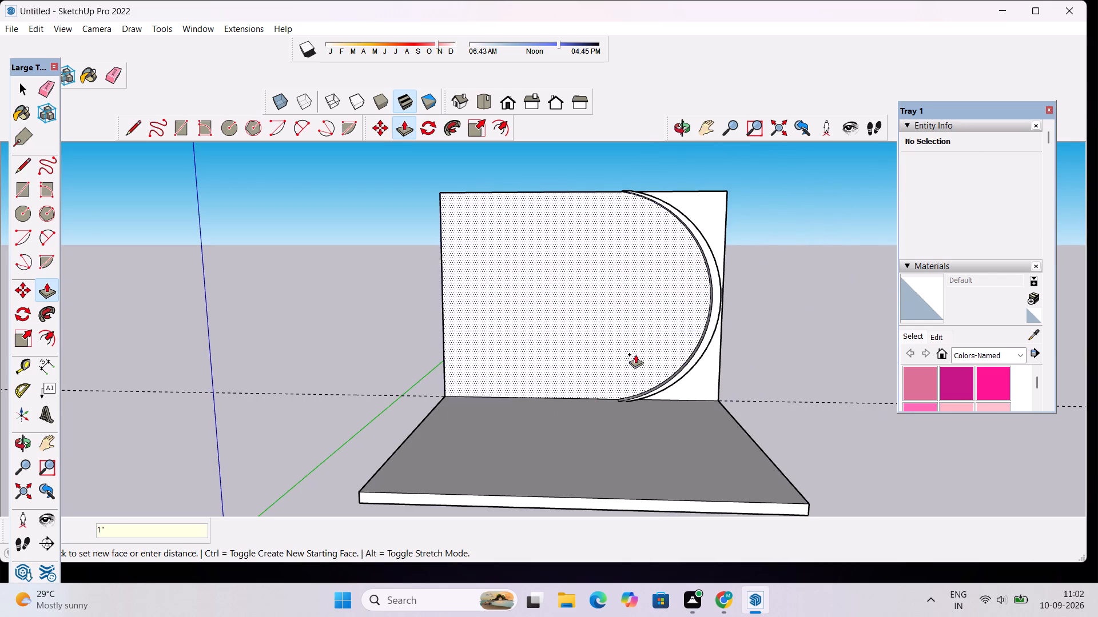
{"action": "key", "text": "space"}
Examine the raised curved band and its ends on the upright panel from several angles.
{"action": "scroll", "coordinate": [712, 205], "scroll_direction": "up", "scroll_amount": 10}
{"action": "scroll", "coordinate": [724, 255], "scroll_direction": "down", "scroll_amount": 5}
{"action": "left_click", "coordinate": [682, 129]}
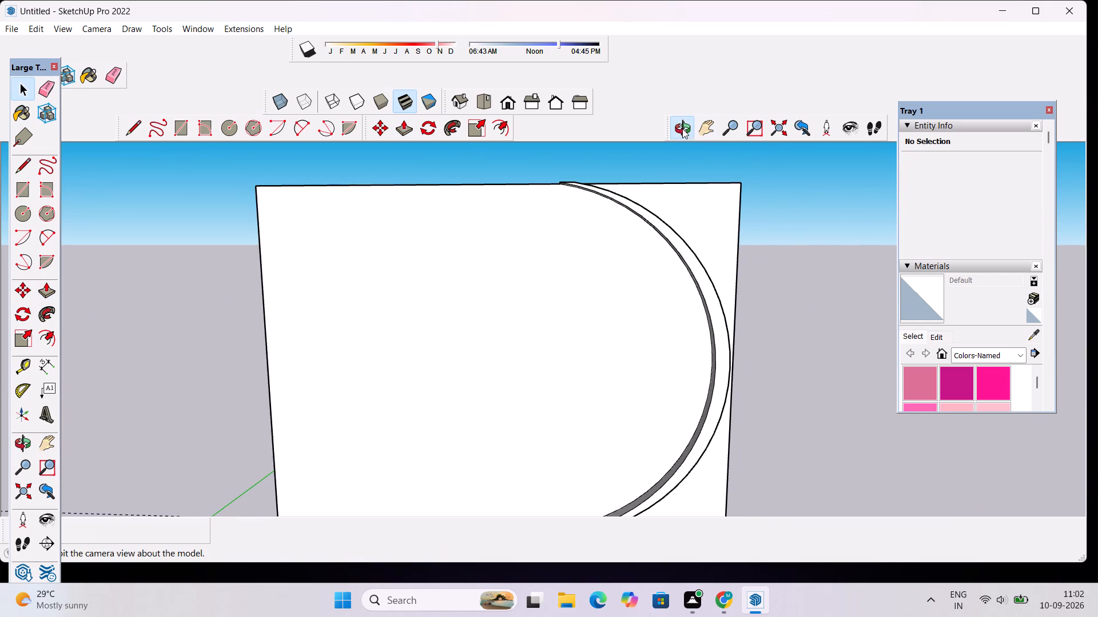
{"action": "left_click_drag", "start_coordinate": [727, 285], "coordinate": [687, 392]}
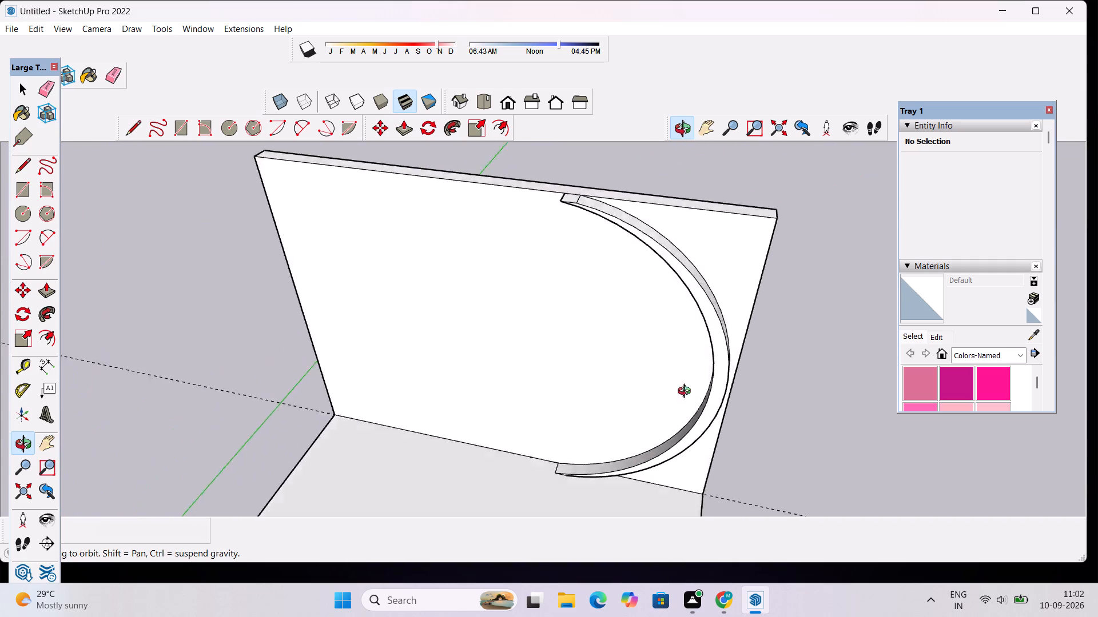
{"action": "left_click_drag", "start_coordinate": [687, 392], "coordinate": [696, 348]}
{"action": "scroll", "coordinate": [701, 314], "scroll_direction": "down", "scroll_amount": 7}
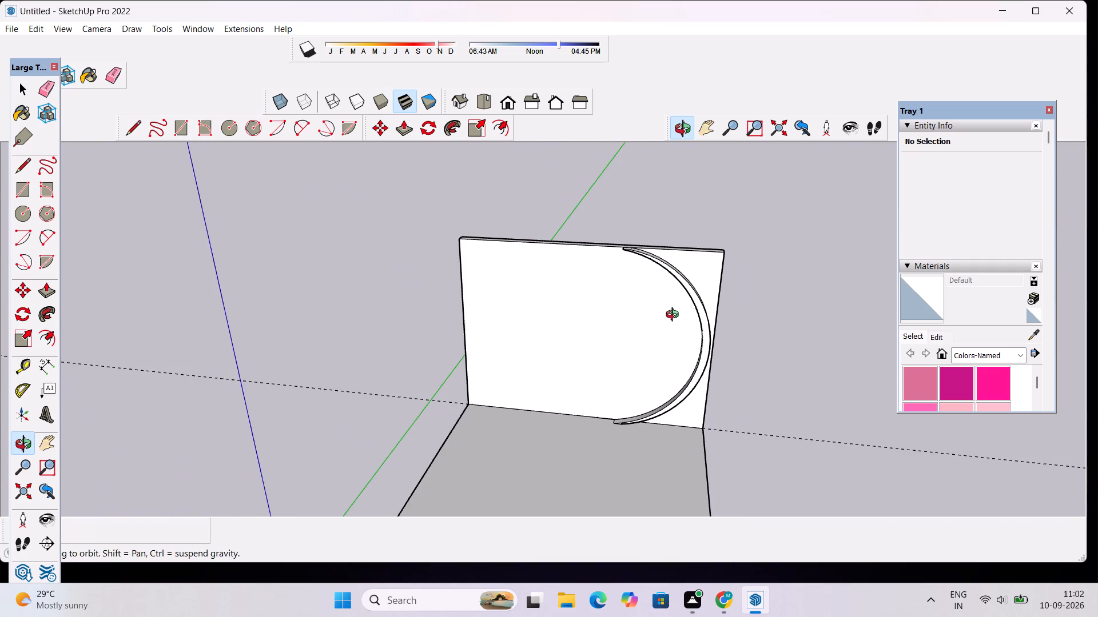
{"action": "scroll", "coordinate": [659, 346], "scroll_direction": "up", "scroll_amount": 2}
{"action": "scroll", "coordinate": [659, 345], "scroll_direction": "down", "scroll_amount": 1}
{"action": "left_click_drag", "start_coordinate": [648, 392], "coordinate": [632, 330]}
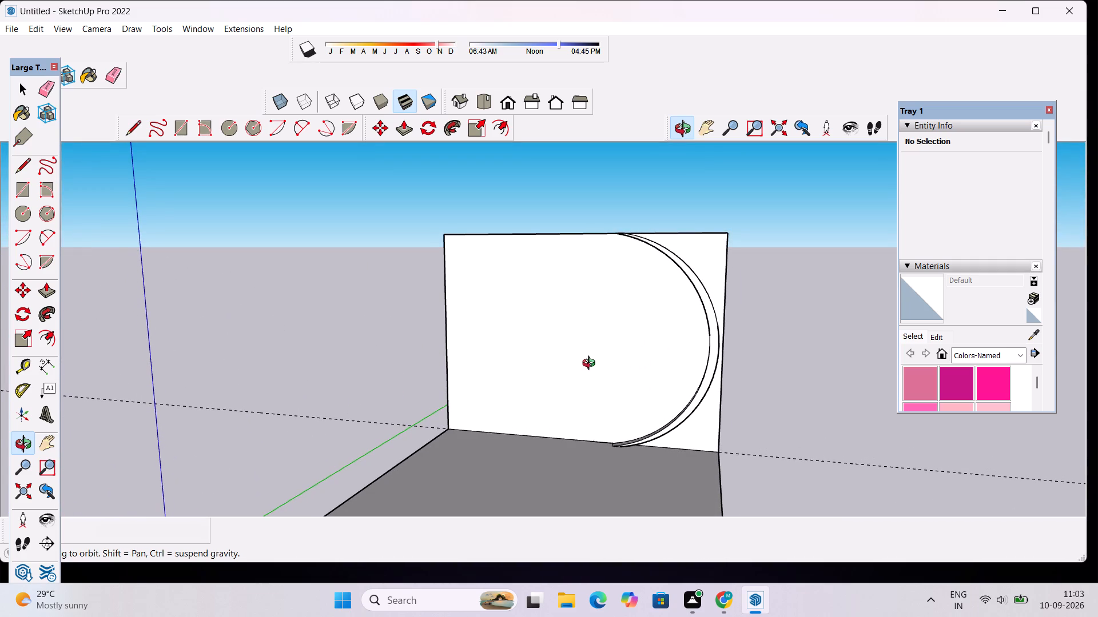
{"action": "scroll", "coordinate": [594, 369], "scroll_direction": "up", "scroll_amount": 4}
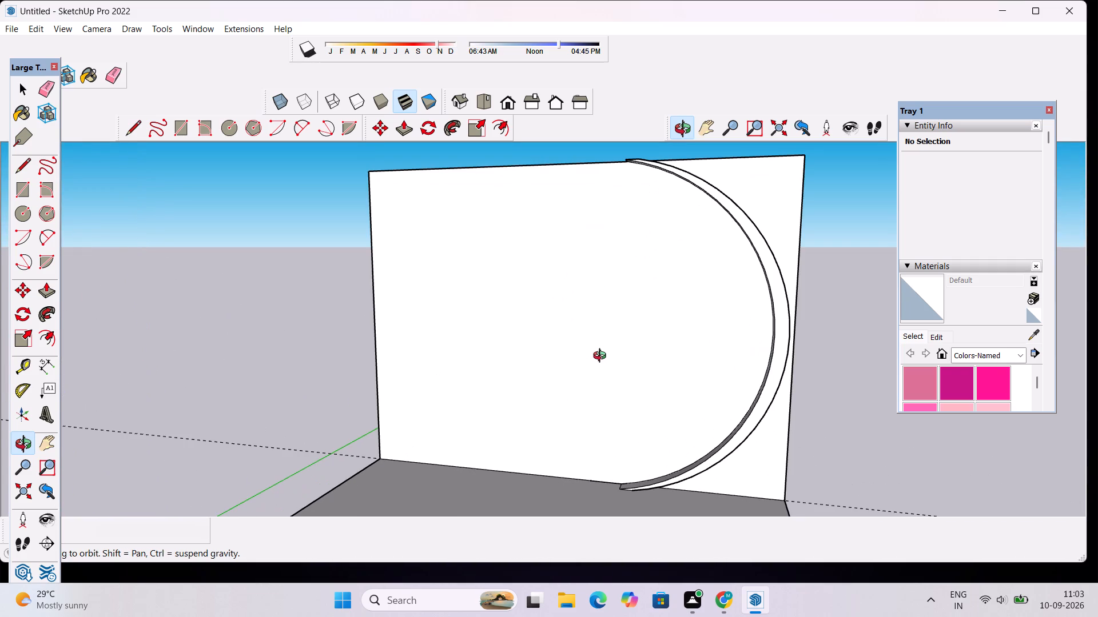
{"action": "scroll", "coordinate": [579, 380], "scroll_direction": "down", "scroll_amount": 2}
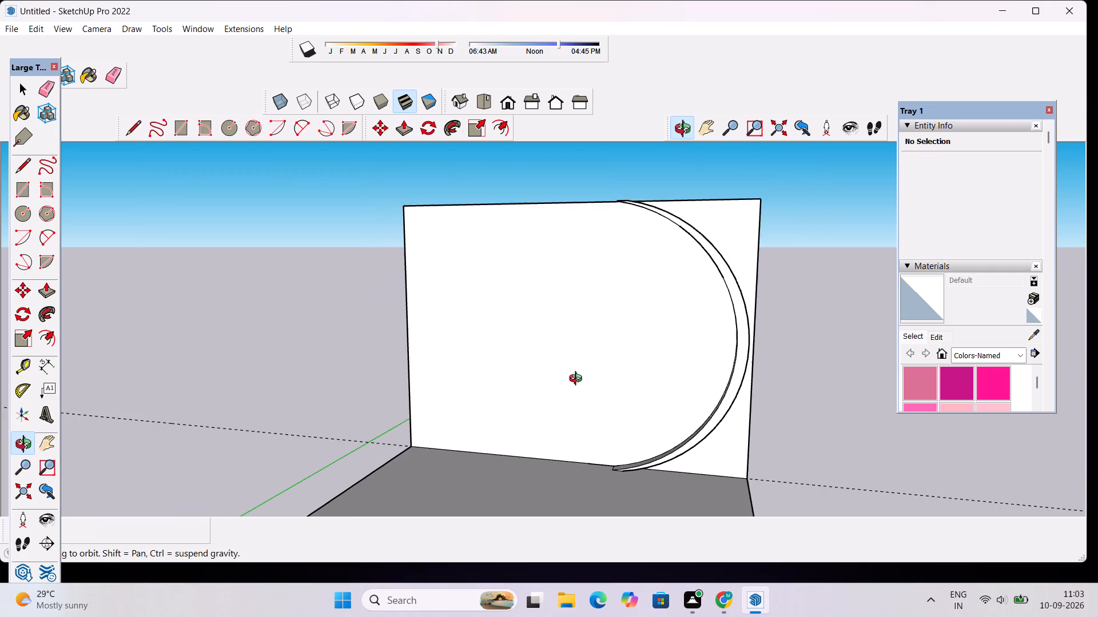
{"action": "scroll", "coordinate": [574, 394], "scroll_direction": "down", "scroll_amount": 1}
{"action": "scroll", "coordinate": [571, 419], "scroll_direction": "up", "scroll_amount": 1}
{"action": "key", "text": "space"}
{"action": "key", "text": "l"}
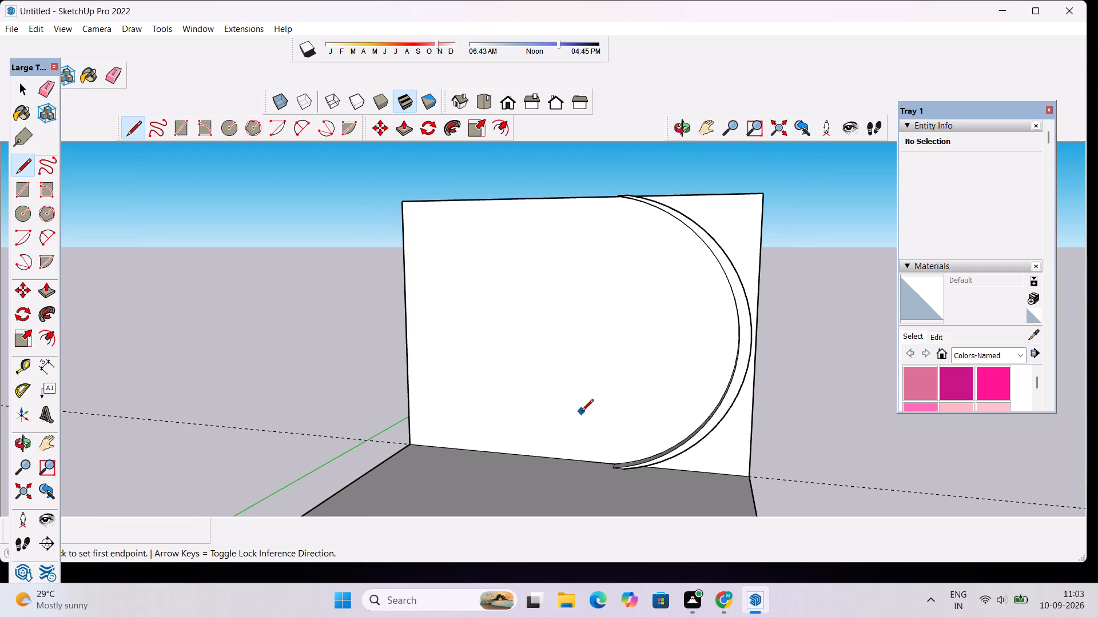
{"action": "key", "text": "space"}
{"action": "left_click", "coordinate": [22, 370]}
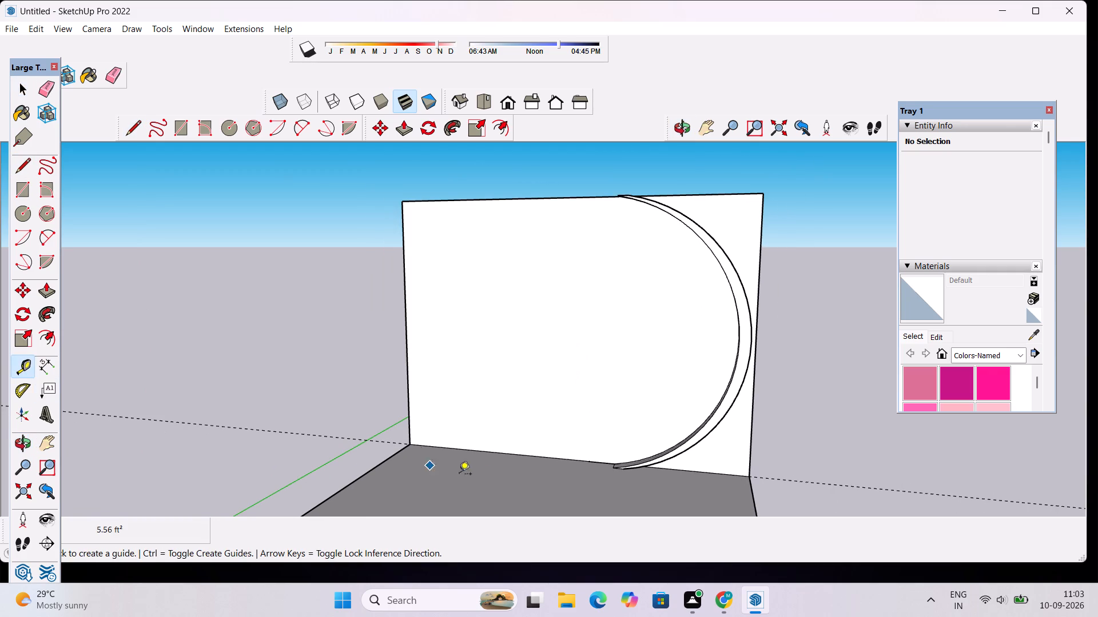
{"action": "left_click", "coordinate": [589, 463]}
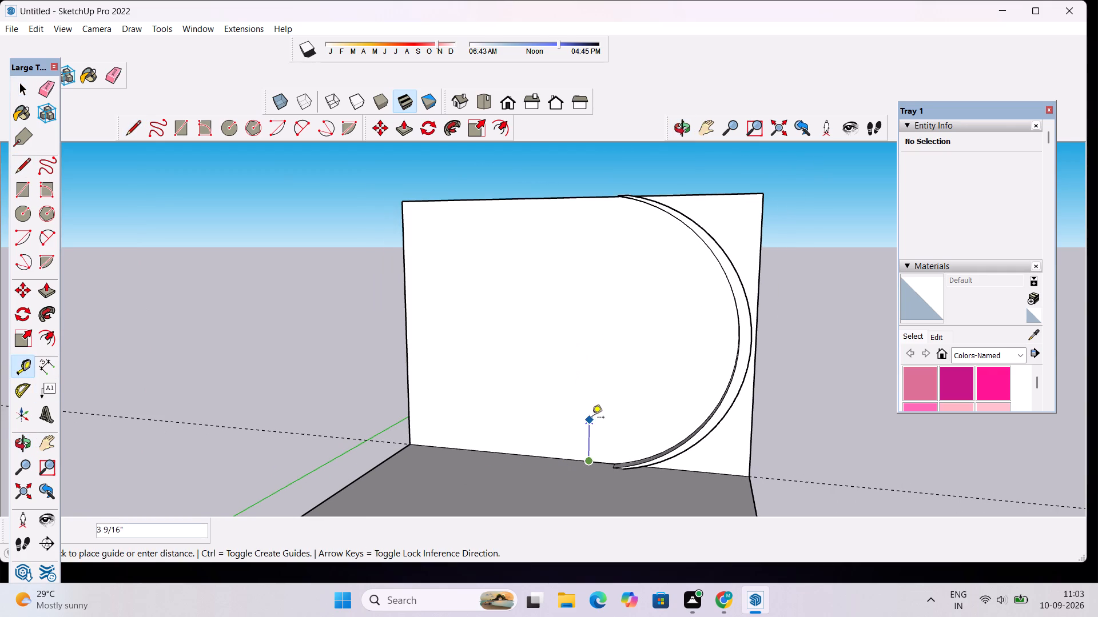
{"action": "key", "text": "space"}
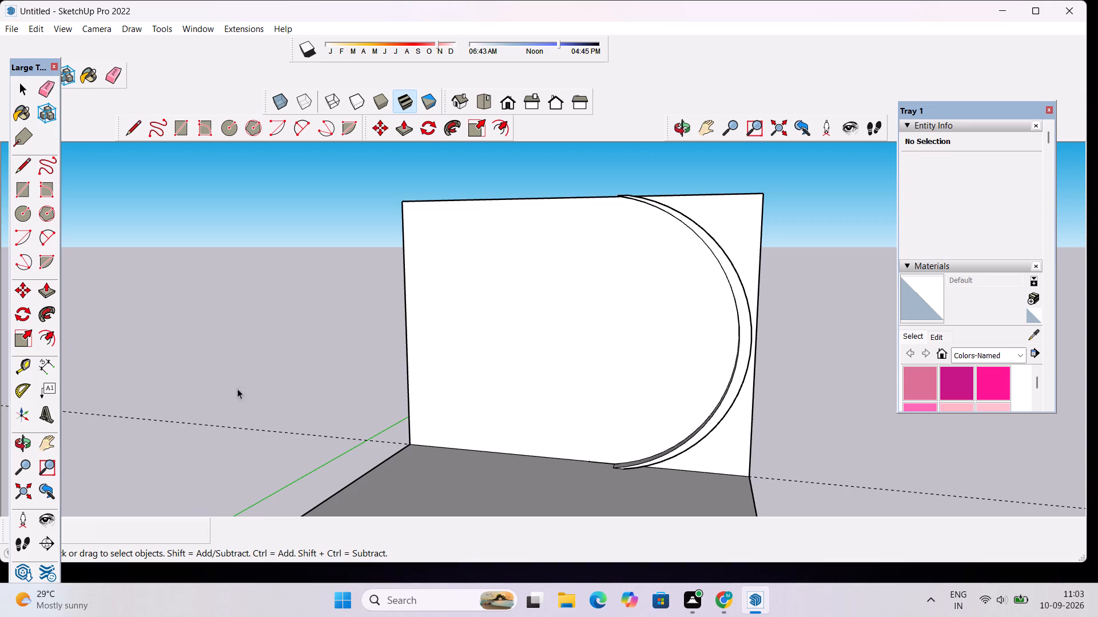
Delete the dashed guide line running along the base of the upright panel.
{"action": "left_click_drag", "start_coordinate": [252, 378], "coordinate": [217, 449]}
{"action": "key", "text": "Delete"}
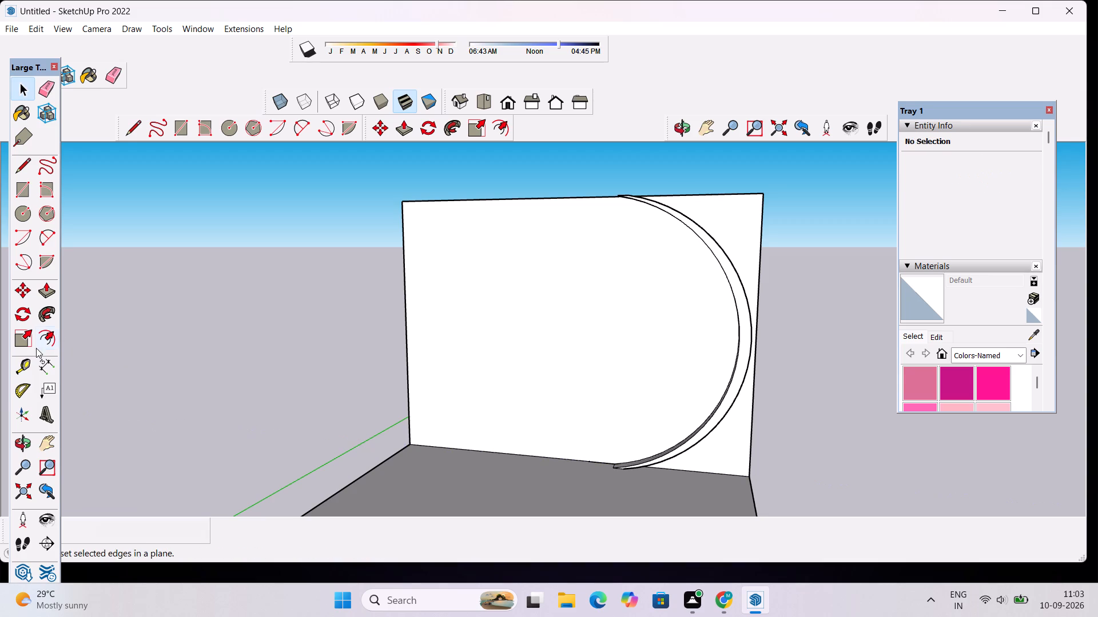
Place a horizontal guide about 6 3/16" above the upright panel's base edge, and a second parallel guide just below it, offset about 1 9/16".
{"action": "left_click", "coordinate": [27, 362]}
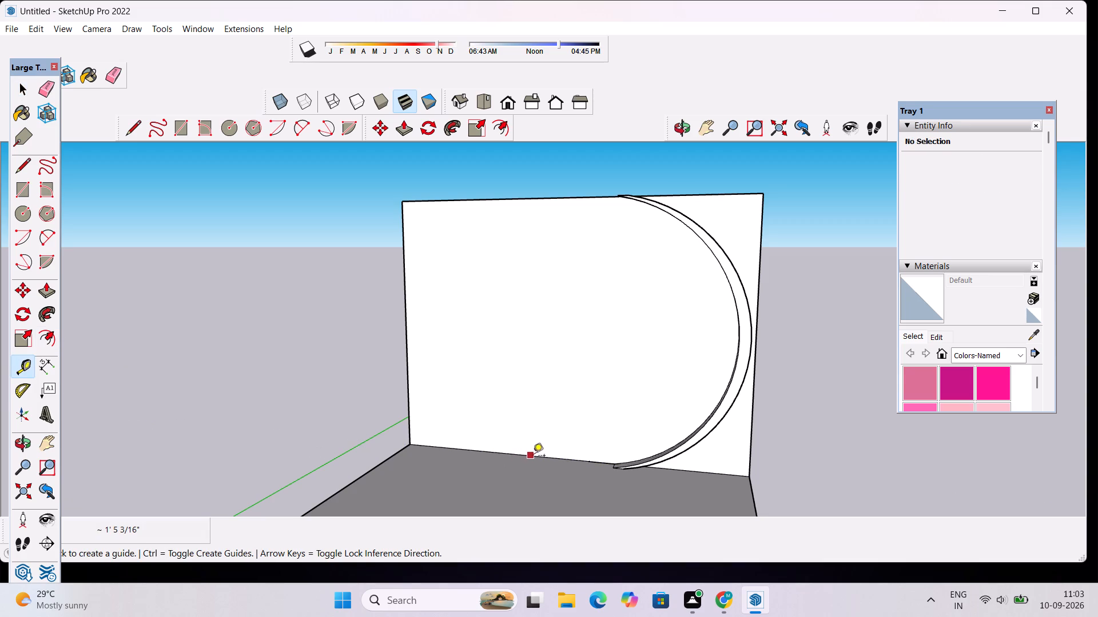
{"action": "left_click", "coordinate": [536, 456]}
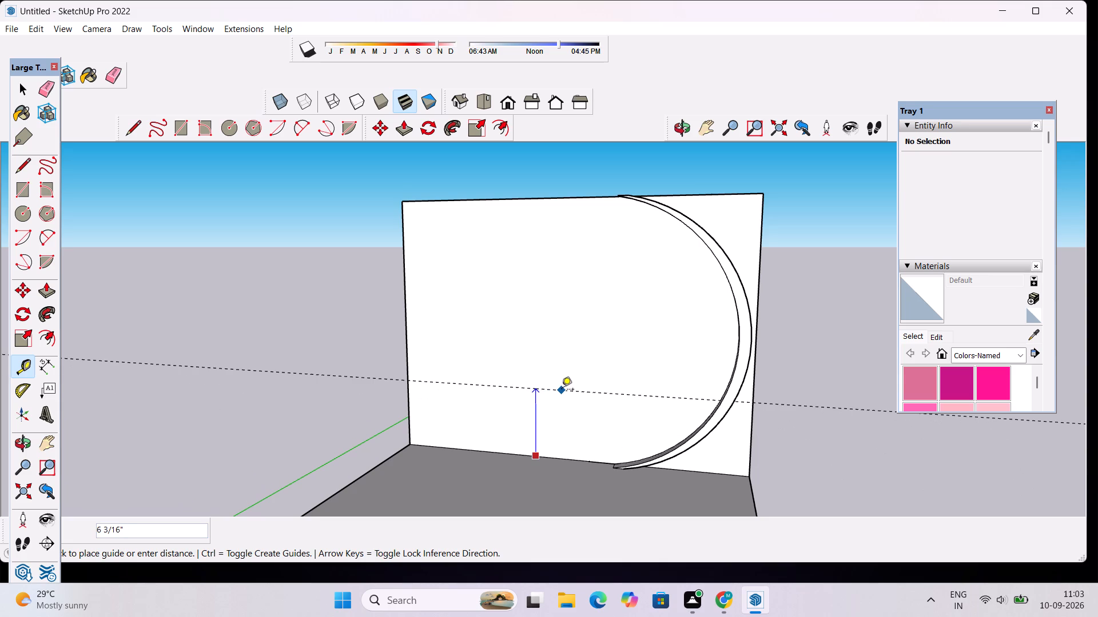
{"action": "left_click", "coordinate": [562, 390]}
{"action": "left_click", "coordinate": [567, 392]}
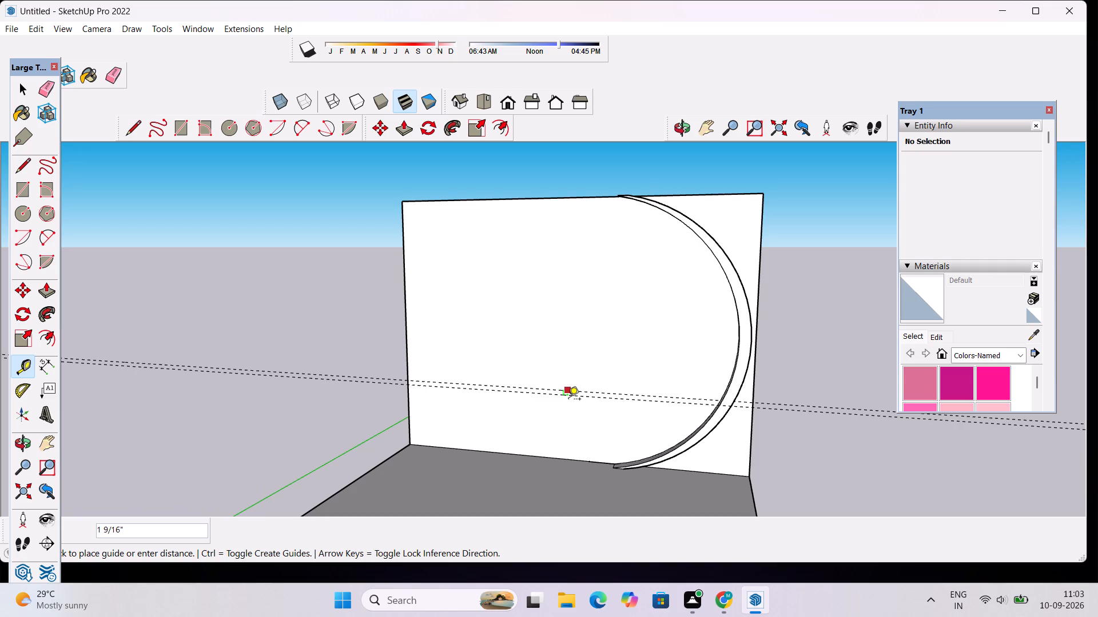
{"action": "left_click", "coordinate": [568, 400]}
Place vertical guides about 1' 7 7/16" in from the panel's straight side edge, 1' 1 1/2" back from that guide, and 7 5/16" between them.
{"action": "left_click", "coordinate": [409, 412]}
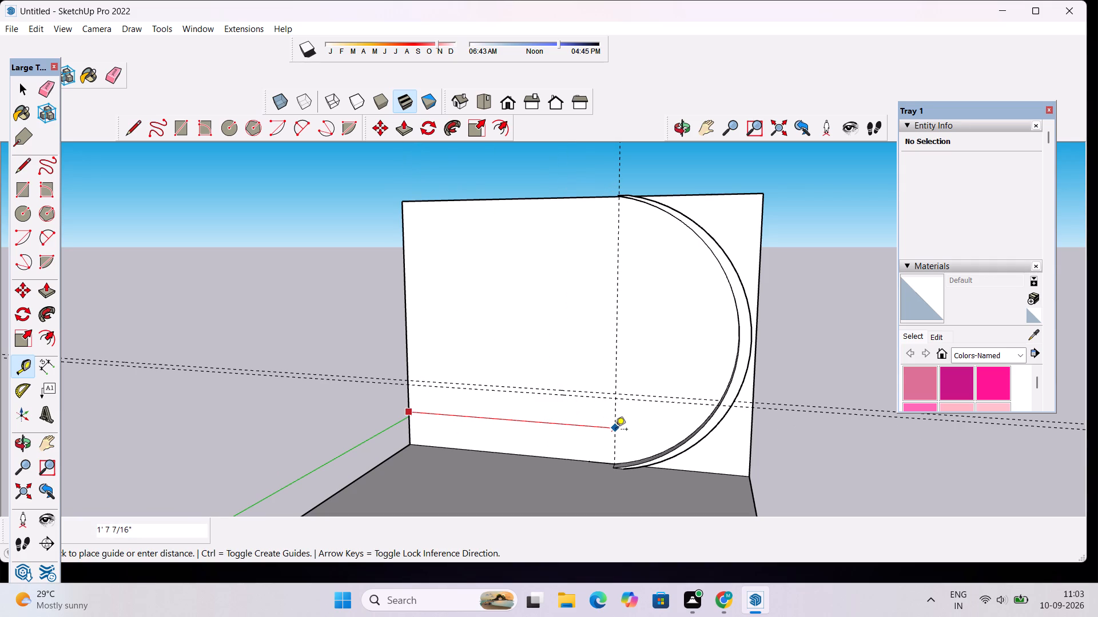
{"action": "left_click", "coordinate": [615, 430]}
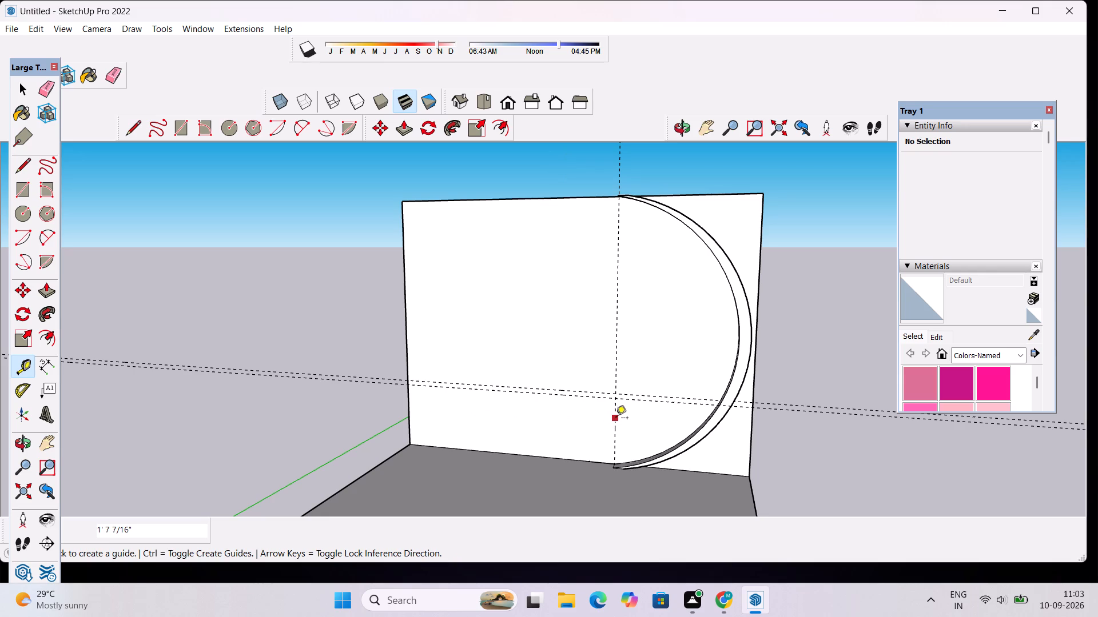
{"action": "left_click", "coordinate": [612, 419]}
{"action": "left_click", "coordinate": [468, 402]}
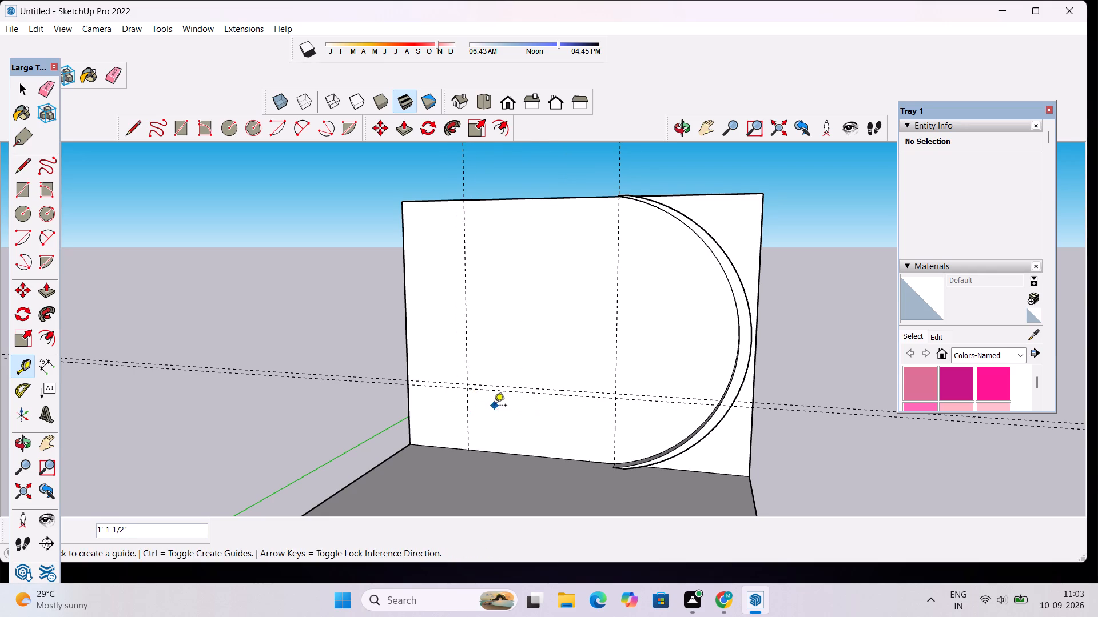
{"action": "left_click", "coordinate": [467, 399]}
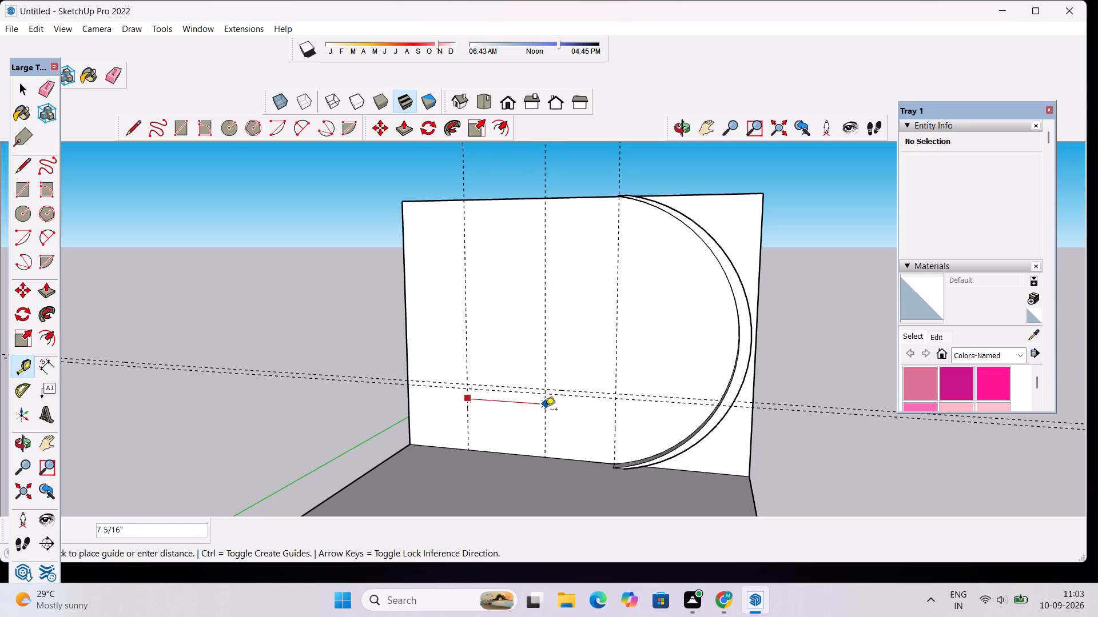
{"action": "left_click", "coordinate": [545, 410]}
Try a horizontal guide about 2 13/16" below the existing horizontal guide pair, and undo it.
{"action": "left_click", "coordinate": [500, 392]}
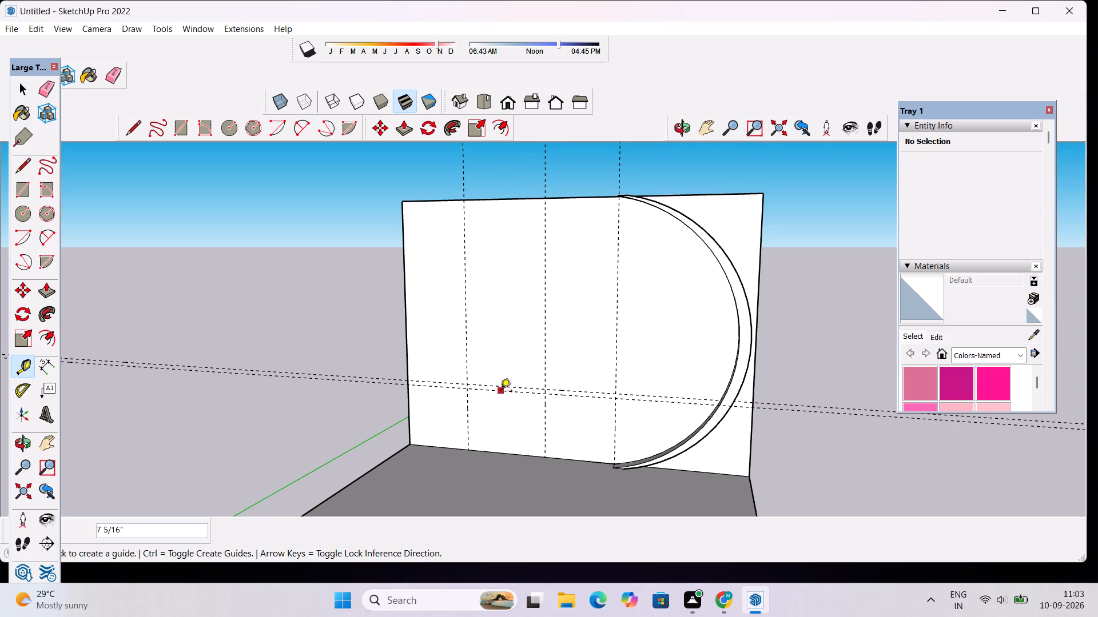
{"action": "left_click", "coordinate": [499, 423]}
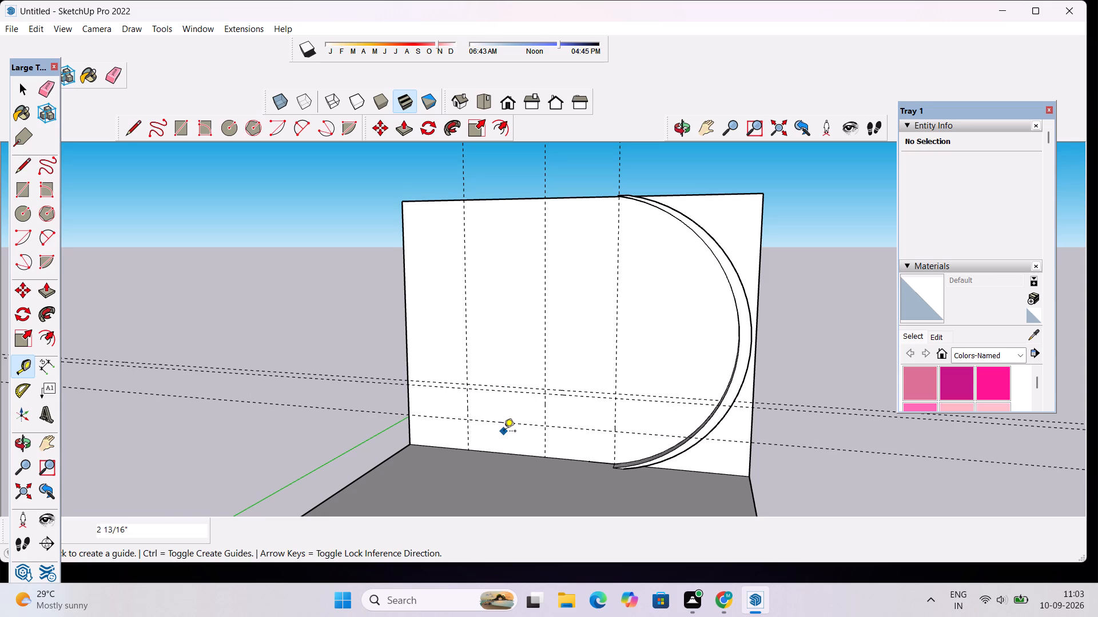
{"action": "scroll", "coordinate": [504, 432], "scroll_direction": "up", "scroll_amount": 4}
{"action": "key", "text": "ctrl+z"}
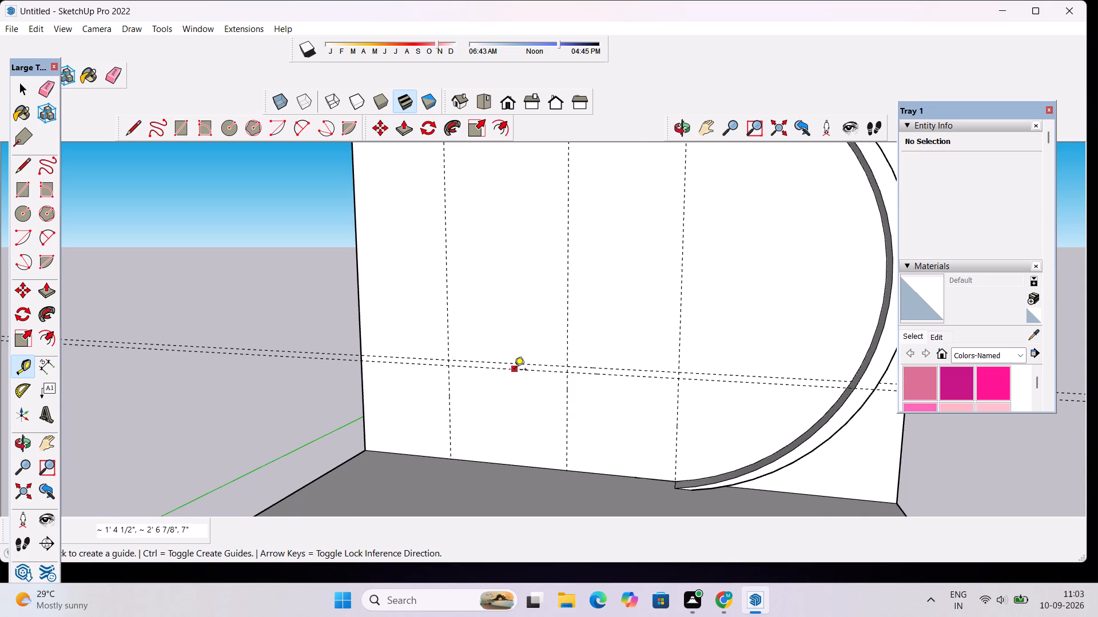
Place a horizontal guide about 3 5/16" below the existing horizontal pair, and a second one just above it, offset about 1 9/16".
{"action": "left_click", "coordinate": [514, 370]}
{"action": "left_click", "coordinate": [514, 427]}
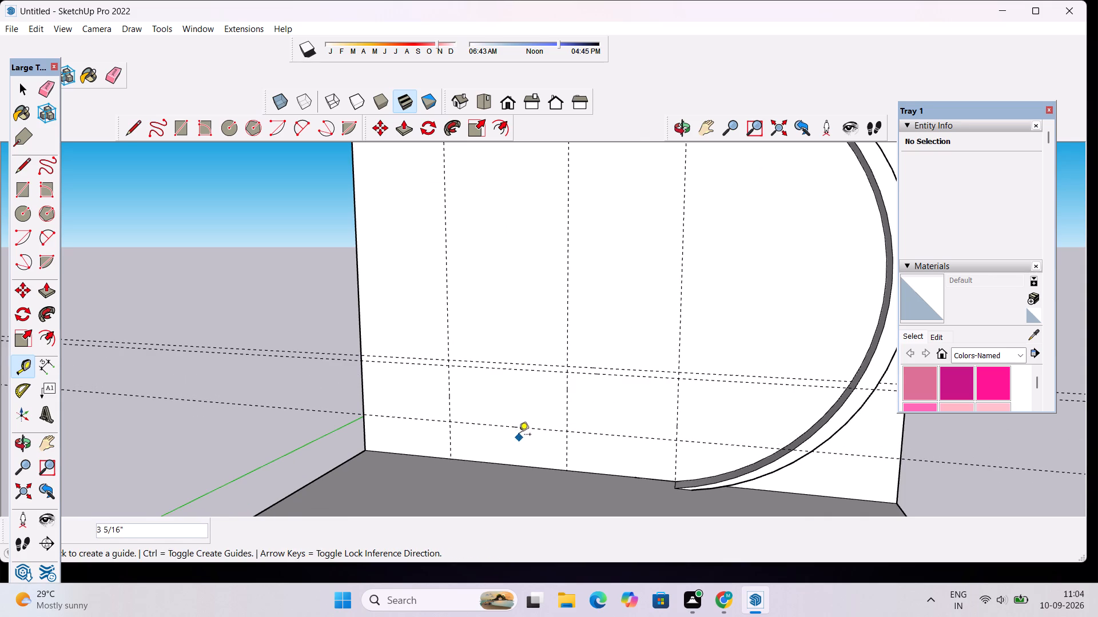
{"action": "left_click", "coordinate": [522, 430]}
{"action": "left_click", "coordinate": [523, 419]}
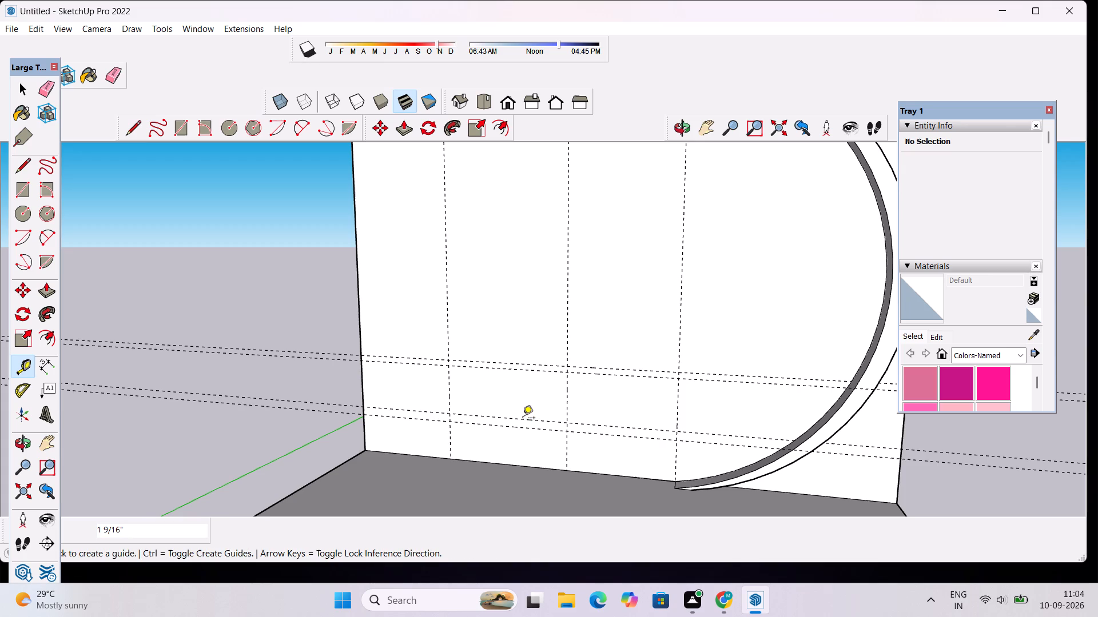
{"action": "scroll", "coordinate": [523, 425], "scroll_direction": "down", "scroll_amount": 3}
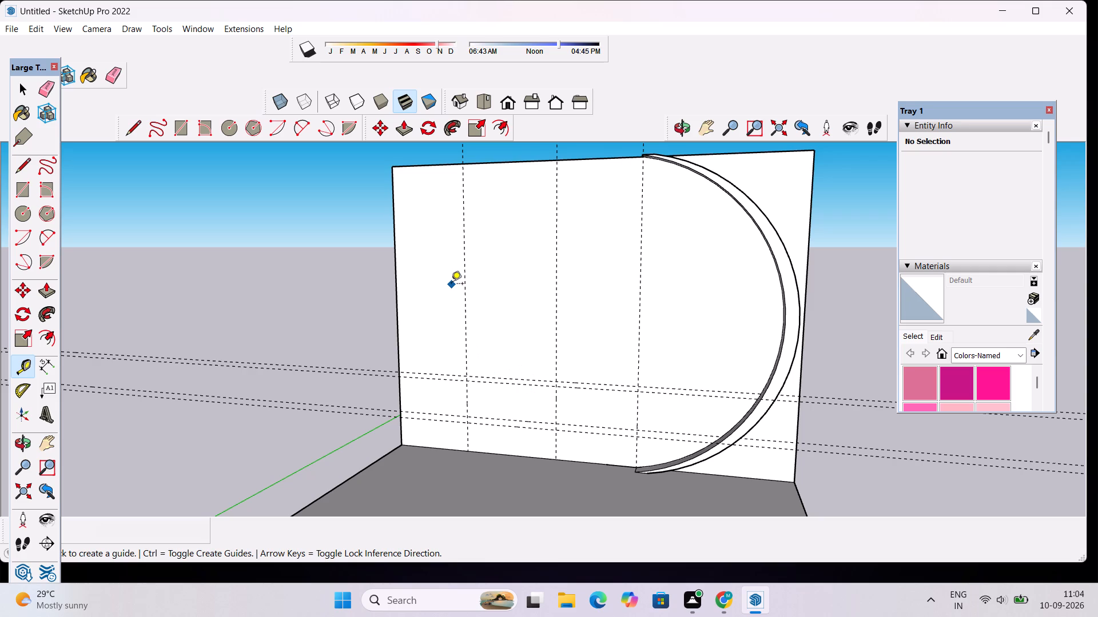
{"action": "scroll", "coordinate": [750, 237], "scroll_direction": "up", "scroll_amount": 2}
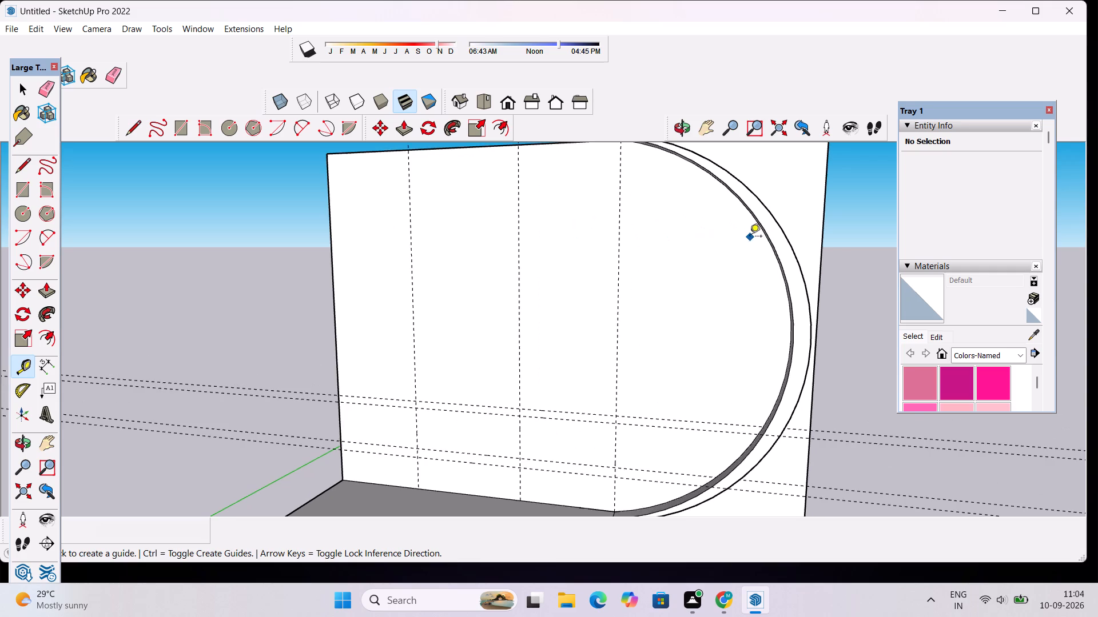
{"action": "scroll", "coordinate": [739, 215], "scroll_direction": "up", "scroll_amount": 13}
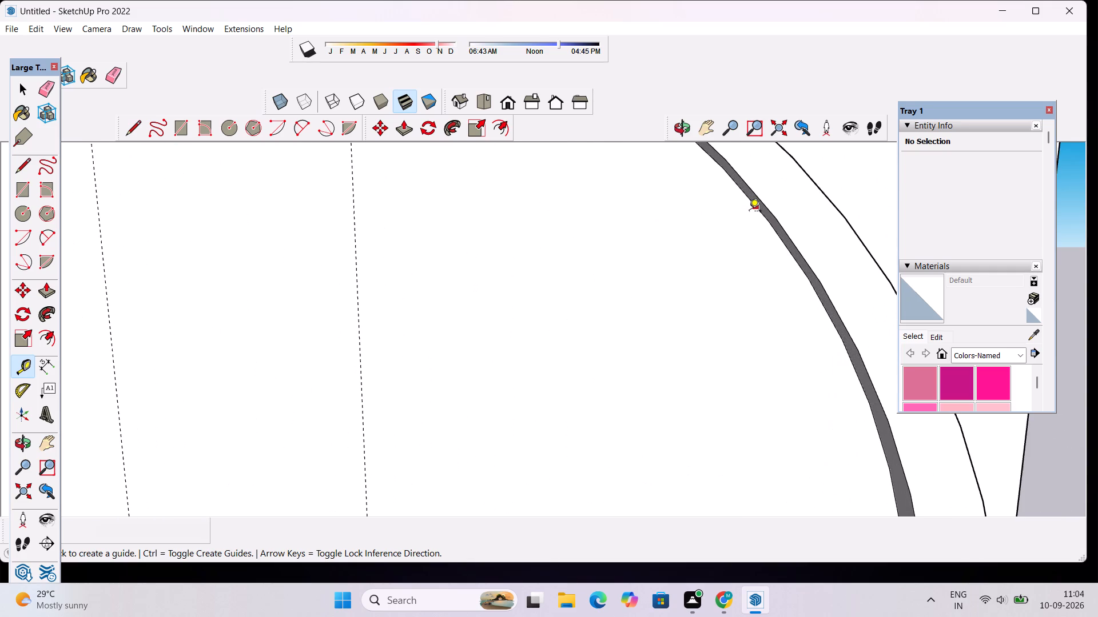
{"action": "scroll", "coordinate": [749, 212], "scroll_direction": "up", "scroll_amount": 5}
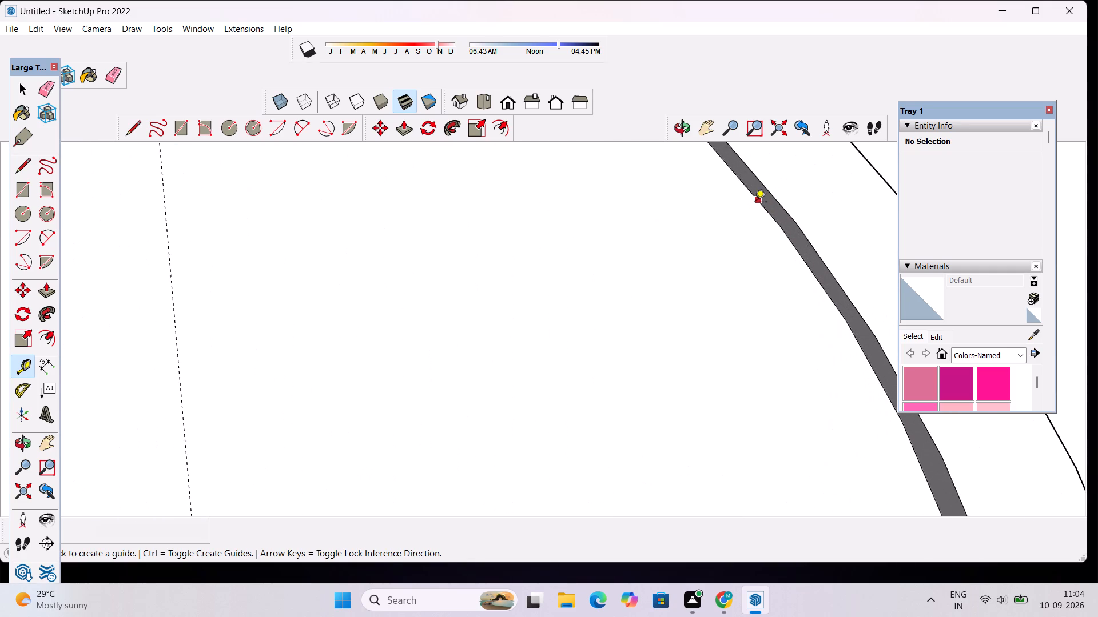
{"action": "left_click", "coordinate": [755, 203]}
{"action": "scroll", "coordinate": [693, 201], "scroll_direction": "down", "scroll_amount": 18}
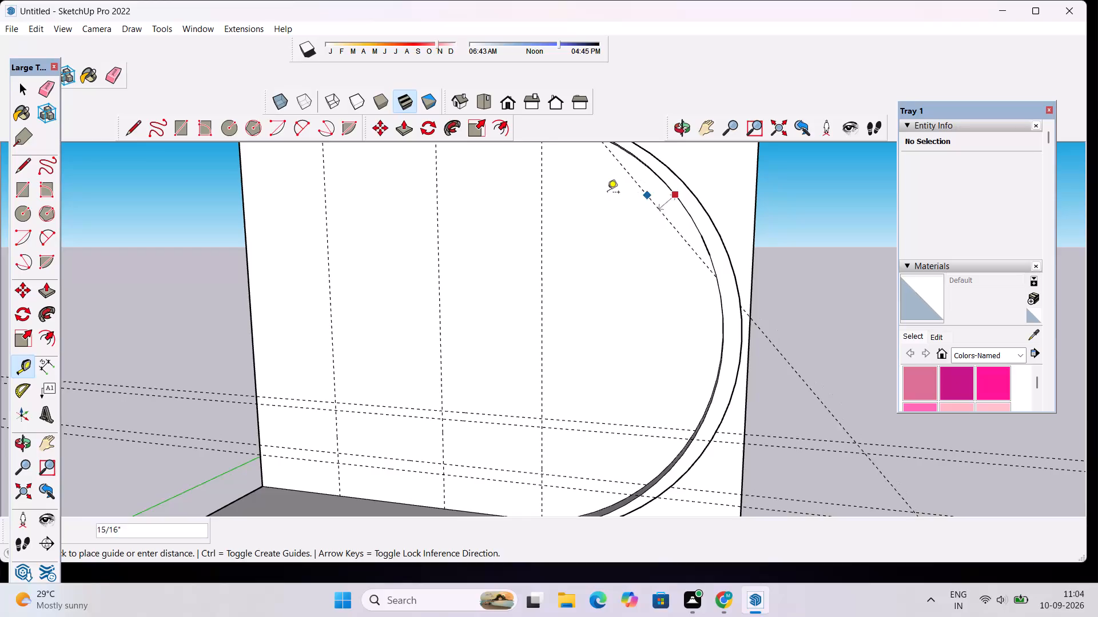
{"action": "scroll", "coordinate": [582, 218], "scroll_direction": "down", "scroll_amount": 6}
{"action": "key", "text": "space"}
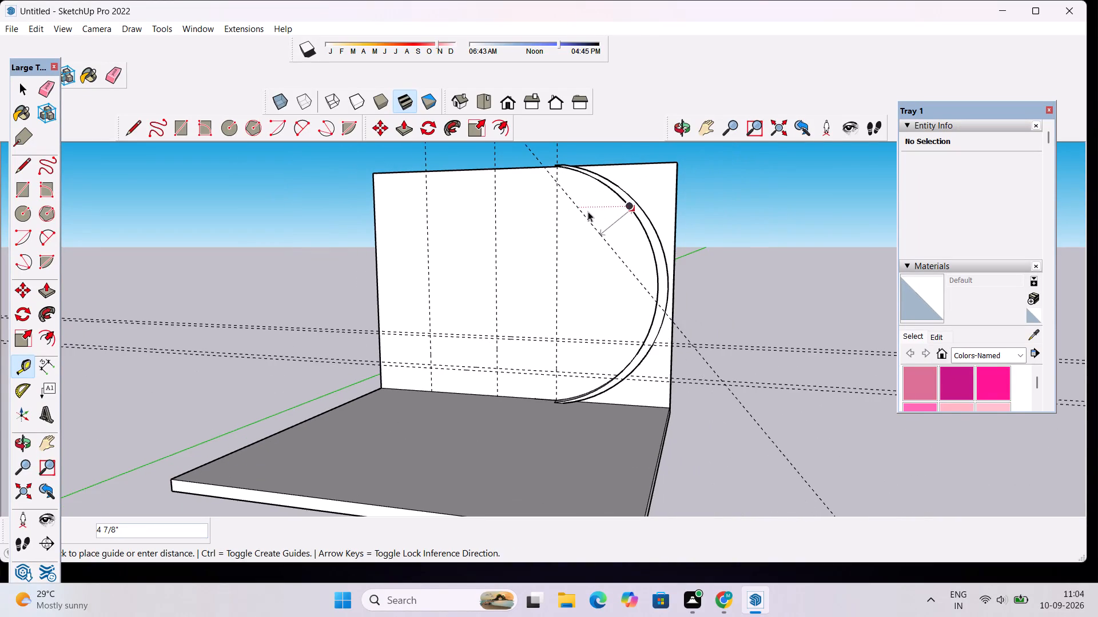
Place a horizontal guide about 1' 9/16" above the upper horizontal guide pair, crossing the upper part of the curved band.
{"action": "scroll", "coordinate": [588, 211], "scroll_direction": "up", "scroll_amount": 5}
{"action": "key", "text": "t"}
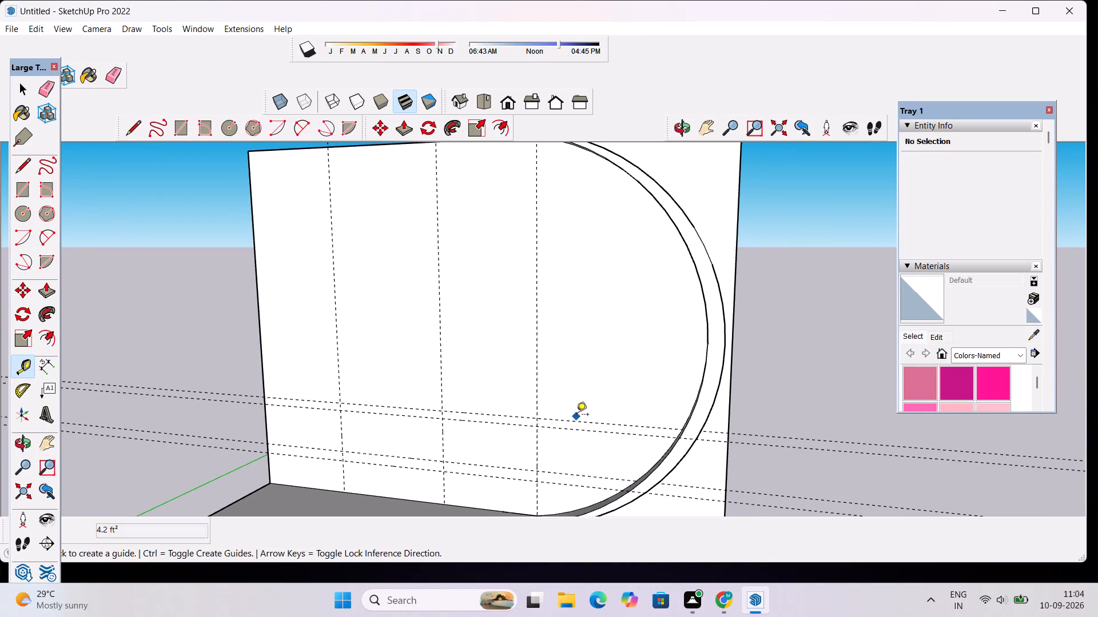
{"action": "left_click", "coordinate": [587, 422]}
{"action": "scroll", "coordinate": [589, 213], "scroll_direction": "up", "scroll_amount": 1}
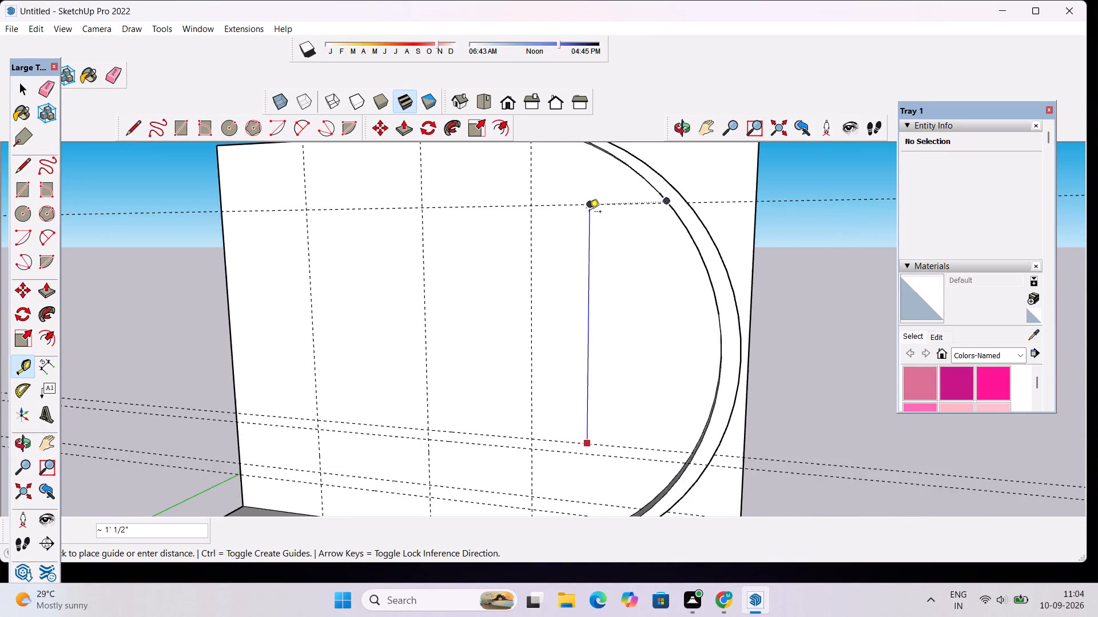
{"action": "scroll", "coordinate": [589, 213], "scroll_direction": "up", "scroll_amount": 6}
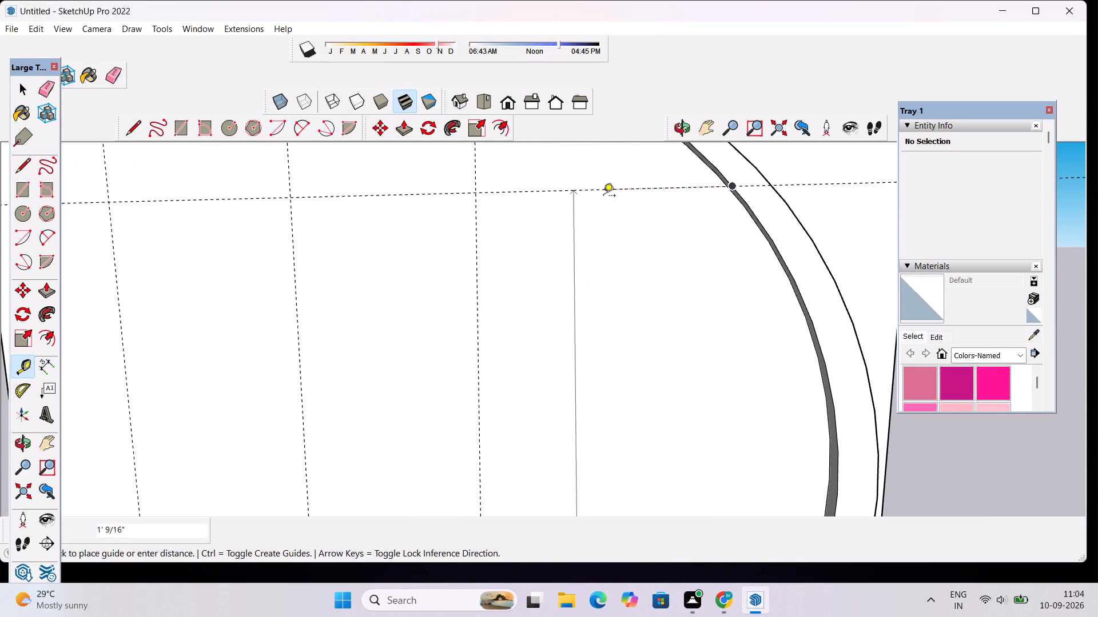
{"action": "left_click", "coordinate": [603, 196]}
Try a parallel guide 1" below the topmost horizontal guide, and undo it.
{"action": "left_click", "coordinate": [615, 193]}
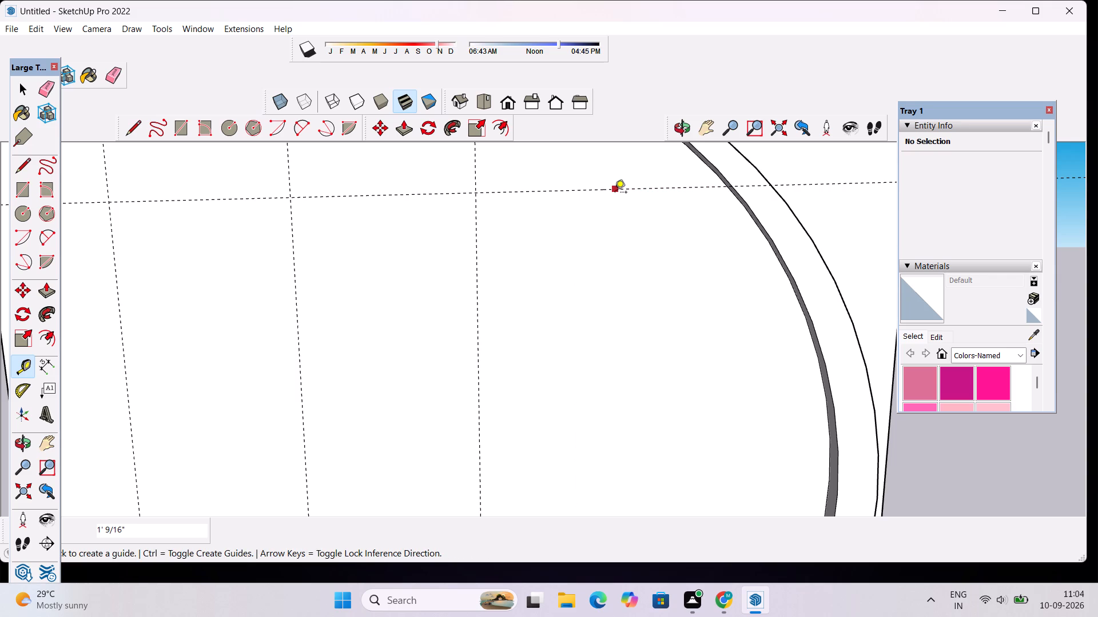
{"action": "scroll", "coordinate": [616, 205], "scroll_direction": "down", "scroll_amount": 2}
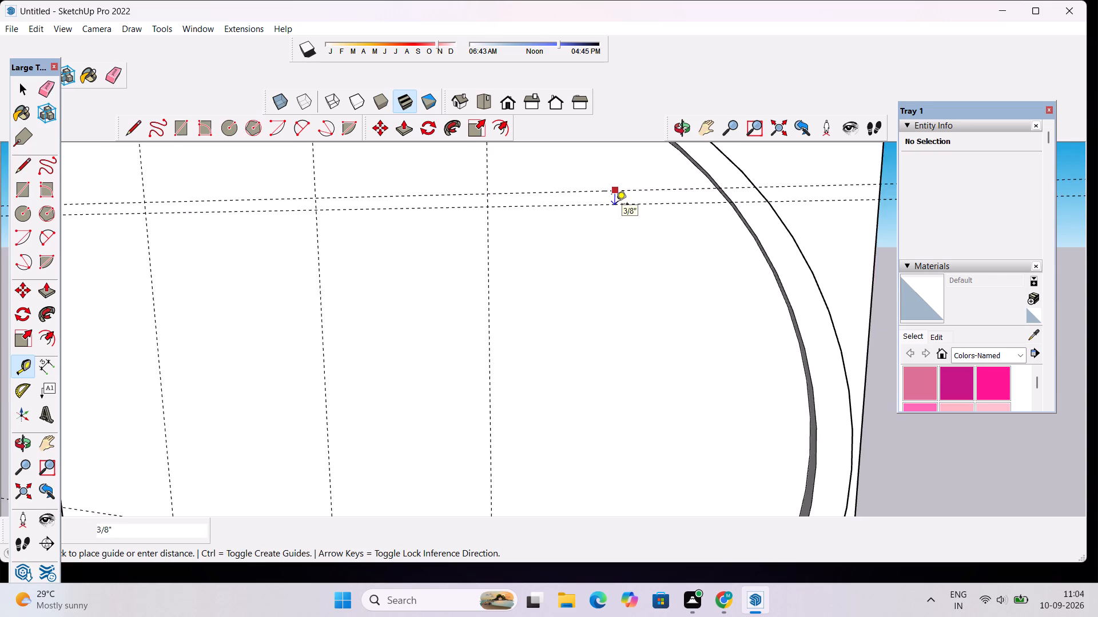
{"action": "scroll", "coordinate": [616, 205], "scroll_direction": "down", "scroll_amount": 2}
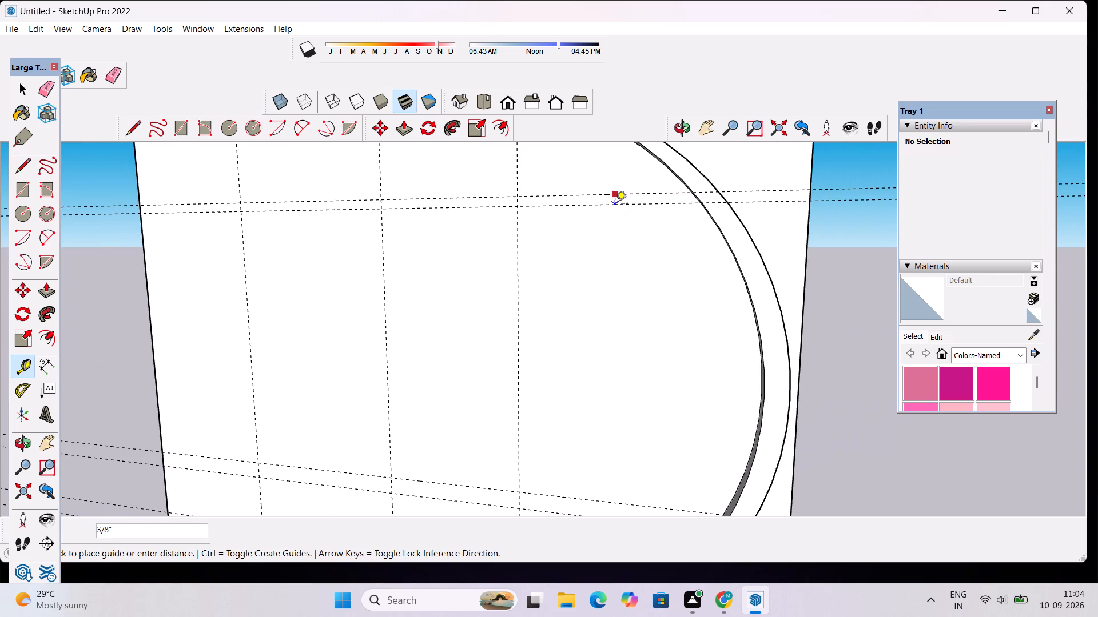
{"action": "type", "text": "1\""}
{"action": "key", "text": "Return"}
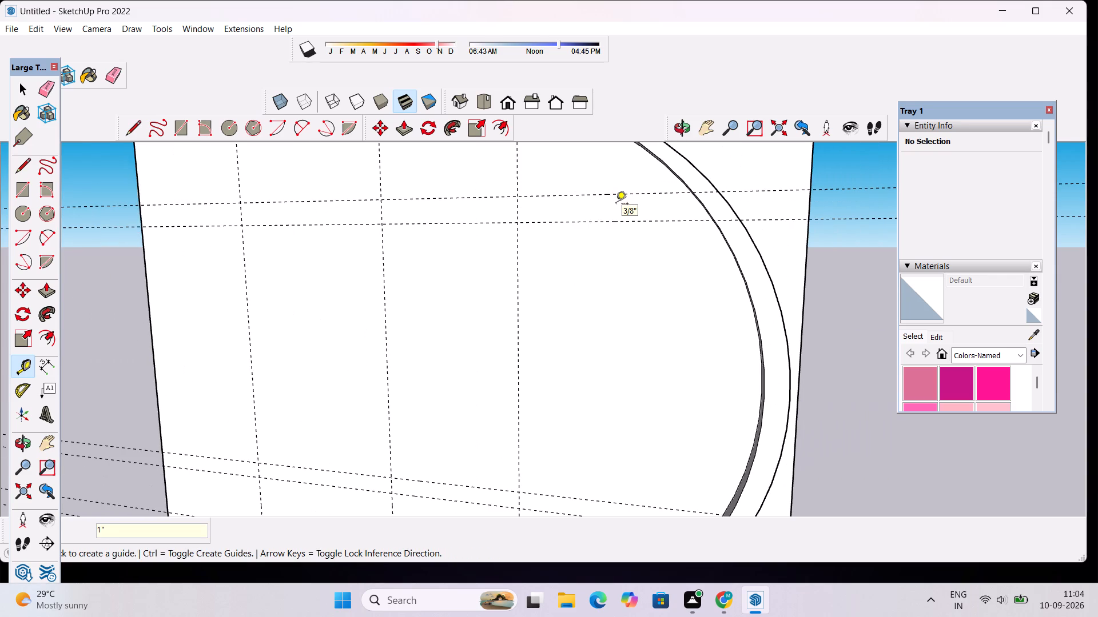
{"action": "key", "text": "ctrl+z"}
Place a parallel guide about 3/8" below the topmost horizontal guide.
{"action": "left_click", "coordinate": [625, 195]}
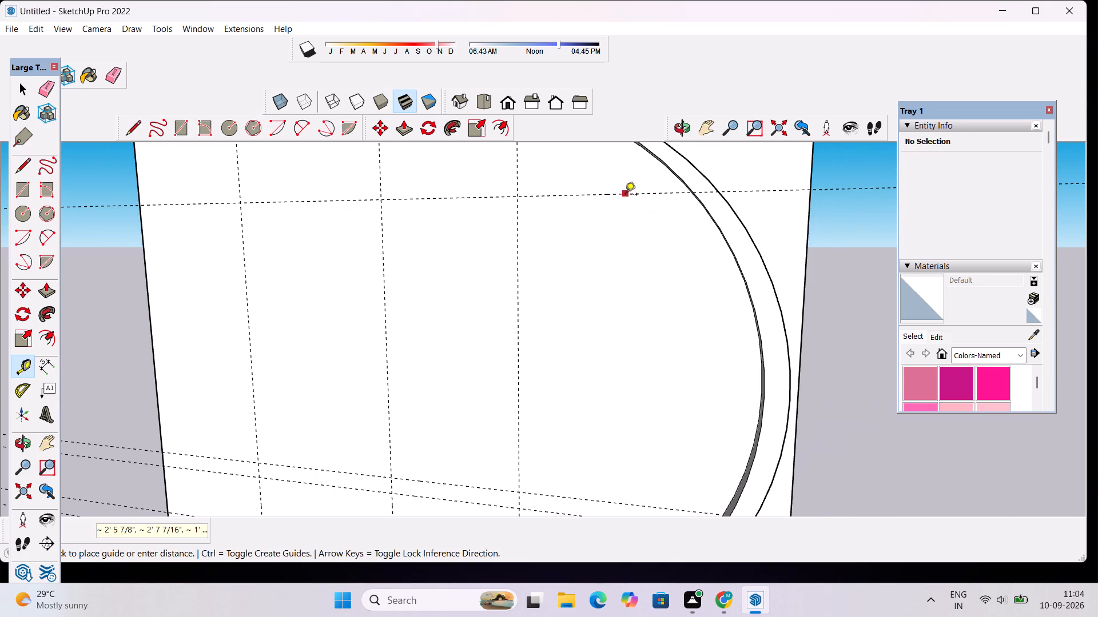
{"action": "left_click", "coordinate": [624, 205]}
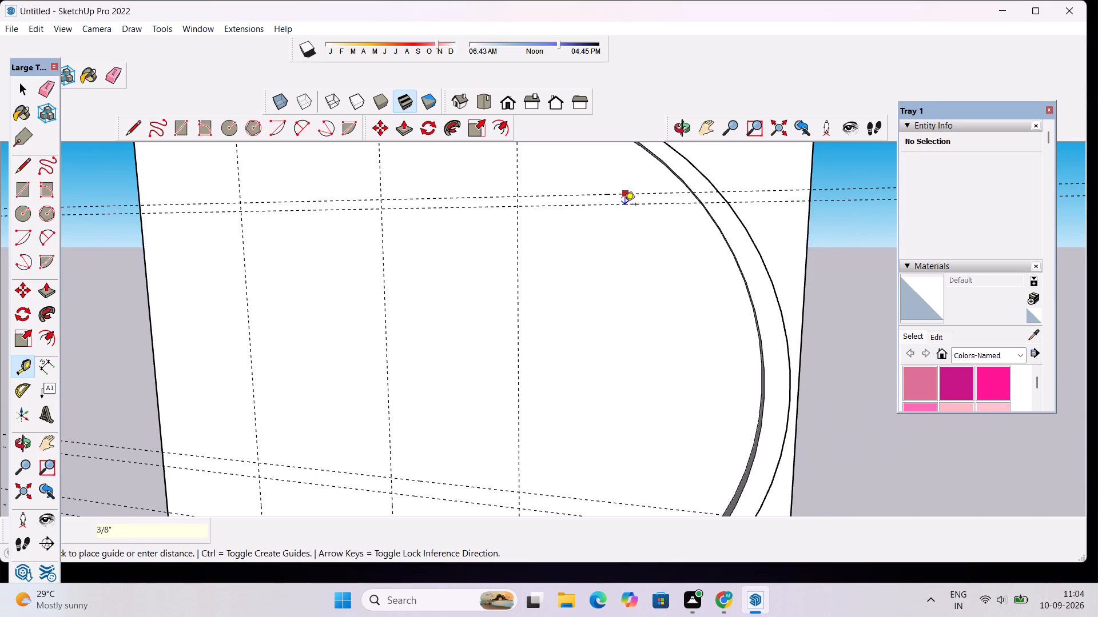
Place a horizontal guide about 3 3/8" below the topmost guide pair, and a second one about 7/16" beneath it.
{"action": "scroll", "coordinate": [628, 207], "scroll_direction": "down", "scroll_amount": 3}
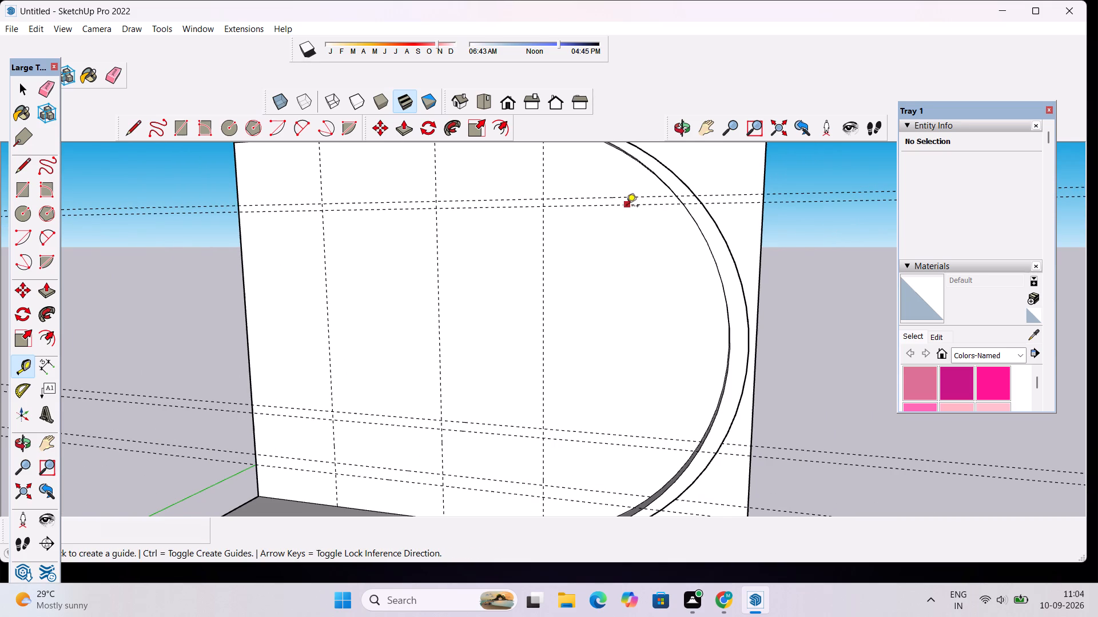
{"action": "left_click", "coordinate": [590, 209]}
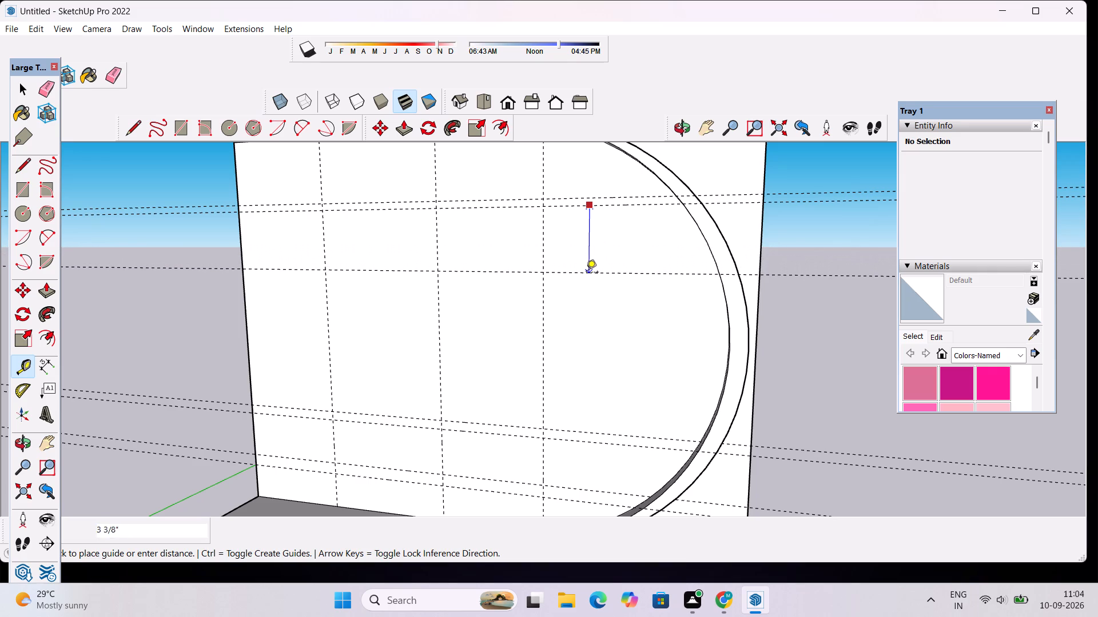
{"action": "left_click", "coordinate": [586, 274]}
{"action": "left_click", "coordinate": [599, 275]}
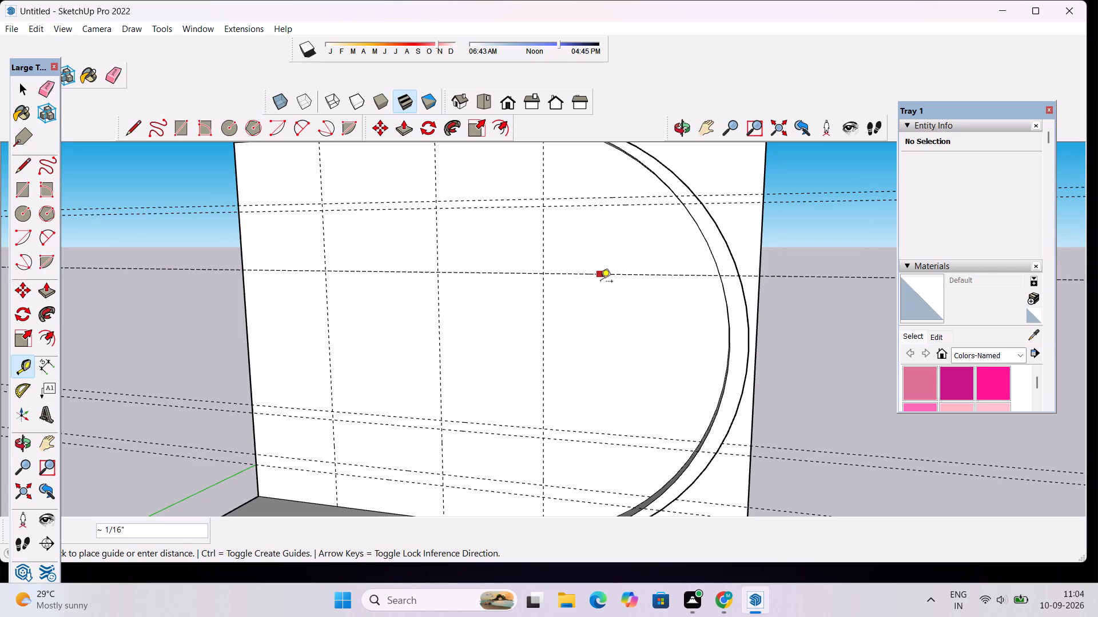
{"action": "scroll", "coordinate": [600, 283], "scroll_direction": "up", "scroll_amount": 4}
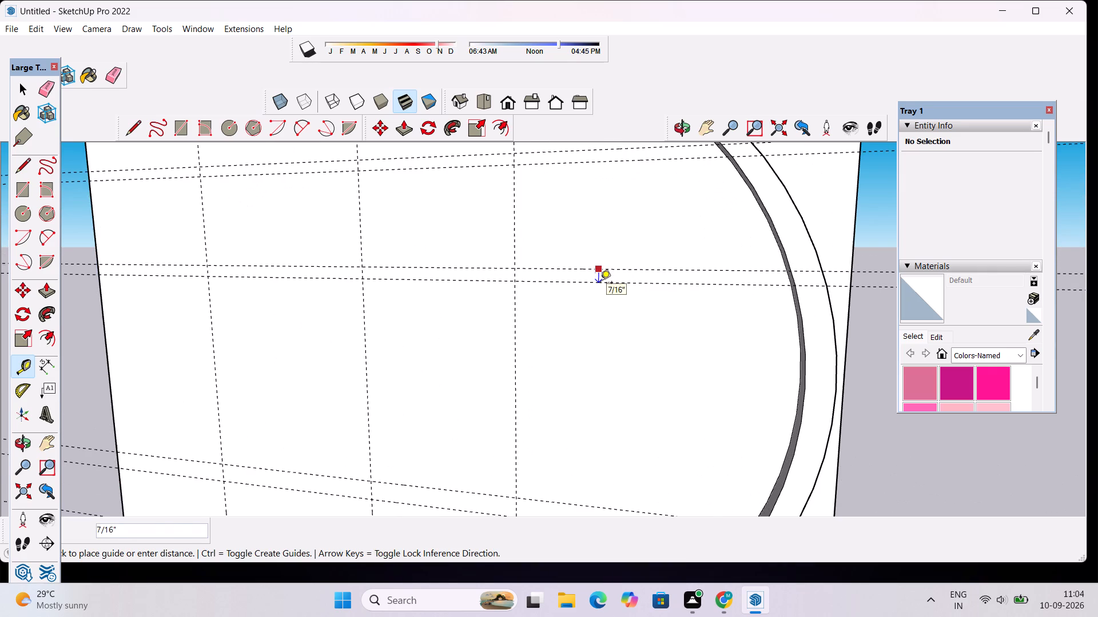
{"action": "left_click", "coordinate": [600, 283]}
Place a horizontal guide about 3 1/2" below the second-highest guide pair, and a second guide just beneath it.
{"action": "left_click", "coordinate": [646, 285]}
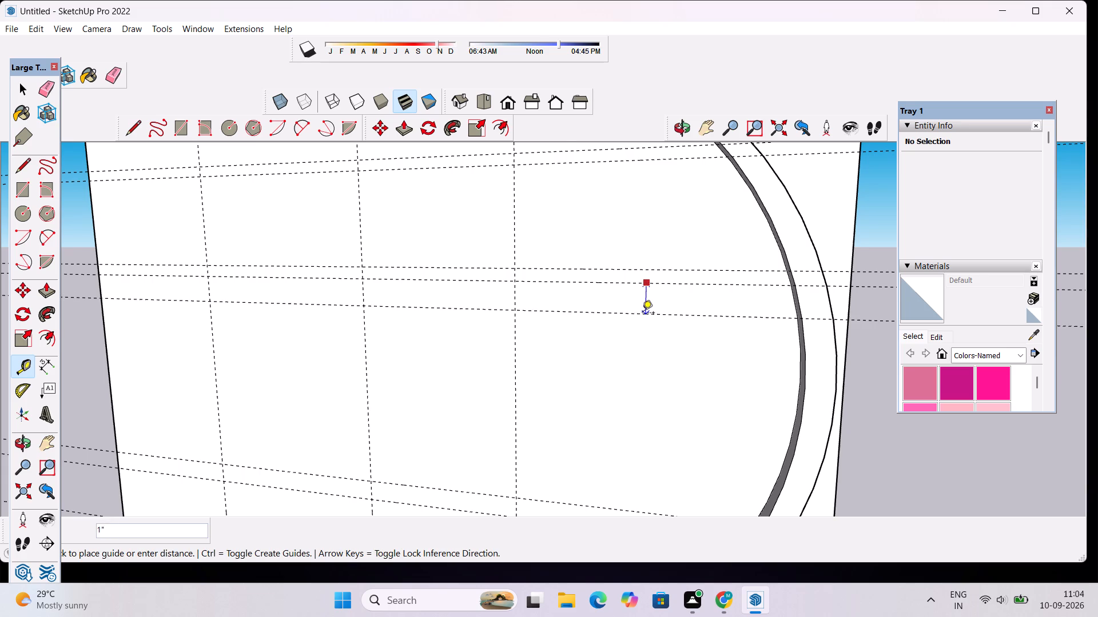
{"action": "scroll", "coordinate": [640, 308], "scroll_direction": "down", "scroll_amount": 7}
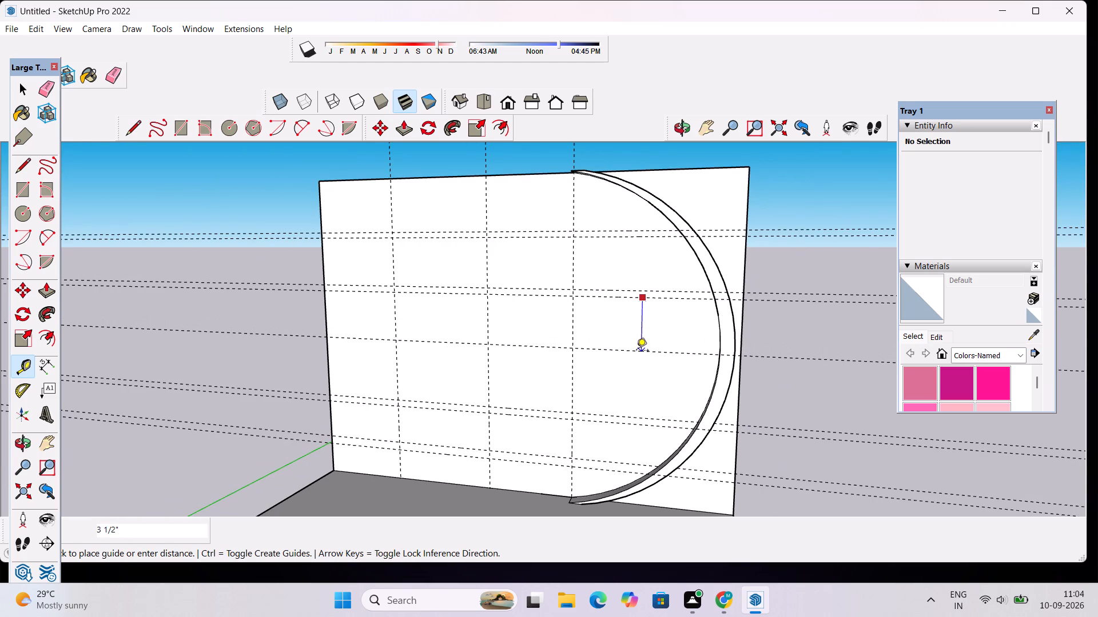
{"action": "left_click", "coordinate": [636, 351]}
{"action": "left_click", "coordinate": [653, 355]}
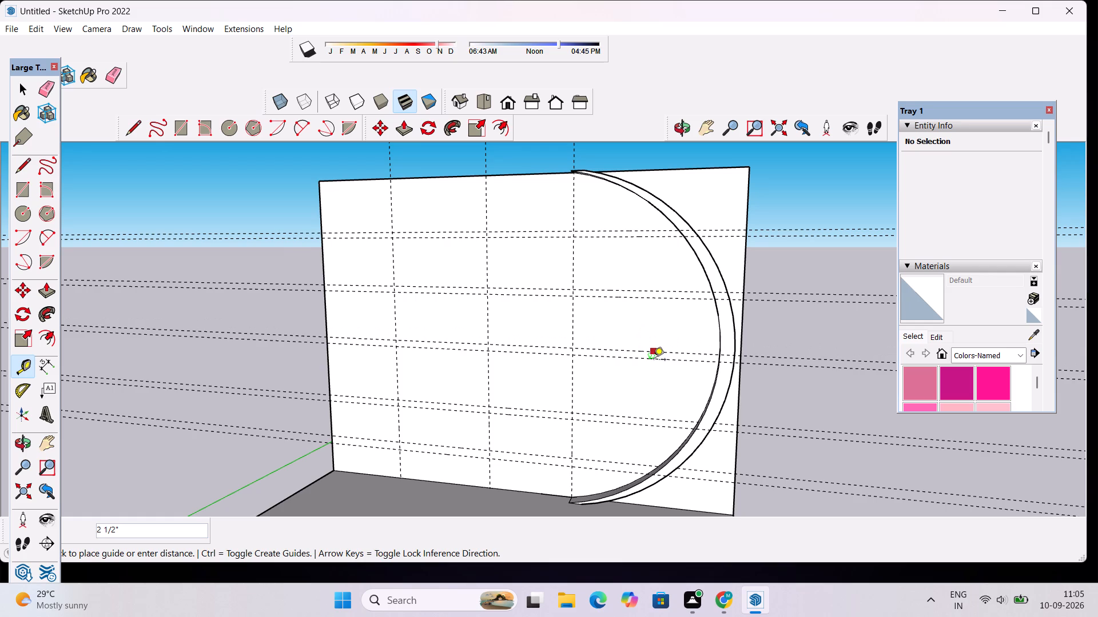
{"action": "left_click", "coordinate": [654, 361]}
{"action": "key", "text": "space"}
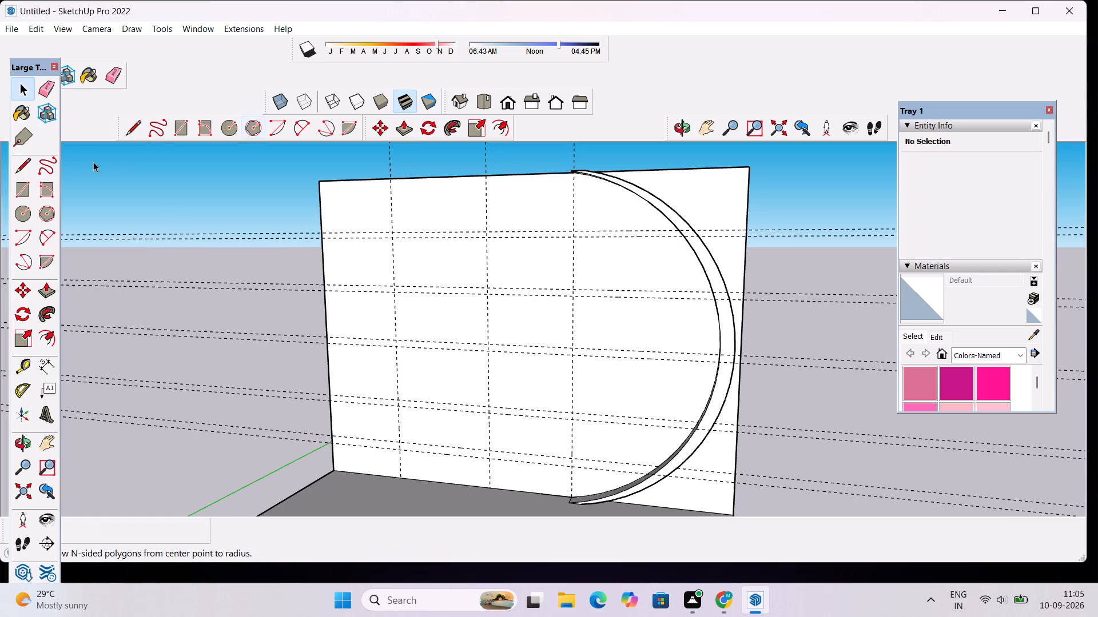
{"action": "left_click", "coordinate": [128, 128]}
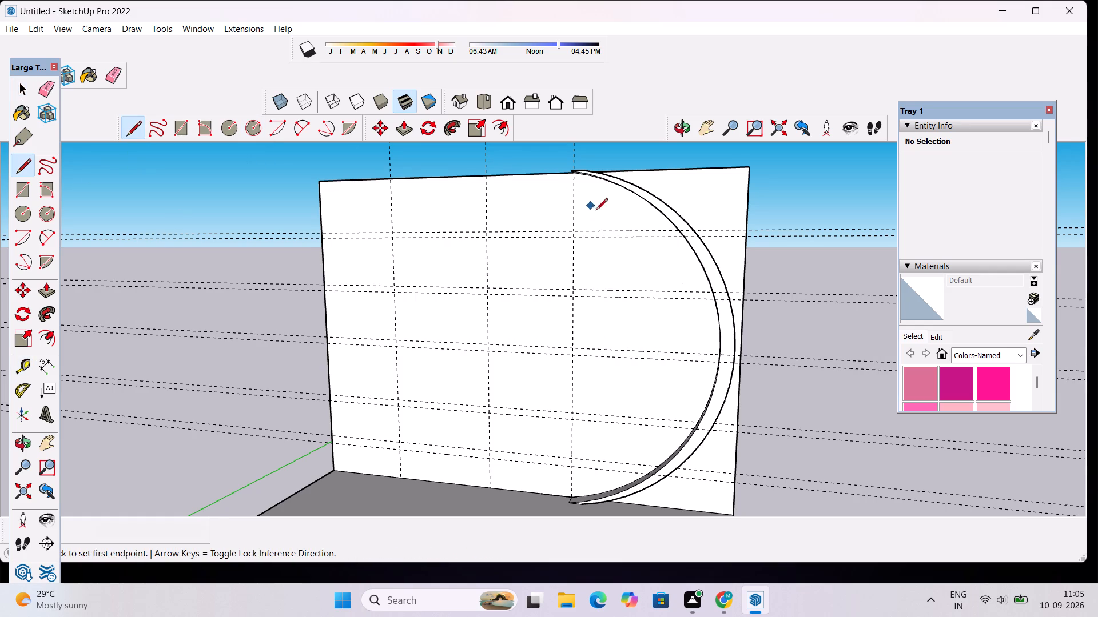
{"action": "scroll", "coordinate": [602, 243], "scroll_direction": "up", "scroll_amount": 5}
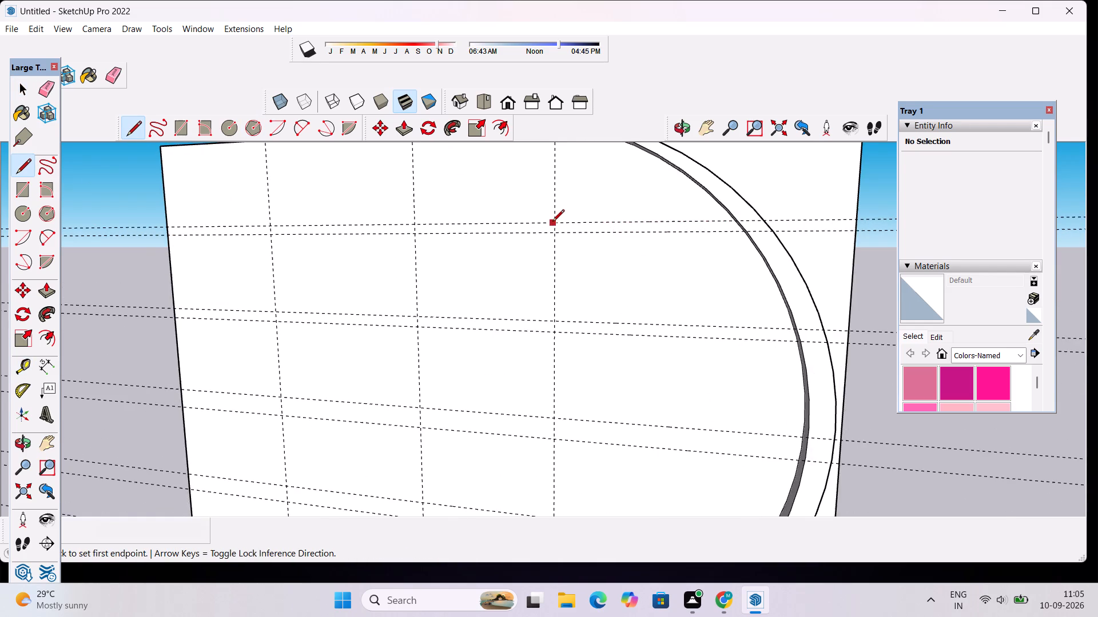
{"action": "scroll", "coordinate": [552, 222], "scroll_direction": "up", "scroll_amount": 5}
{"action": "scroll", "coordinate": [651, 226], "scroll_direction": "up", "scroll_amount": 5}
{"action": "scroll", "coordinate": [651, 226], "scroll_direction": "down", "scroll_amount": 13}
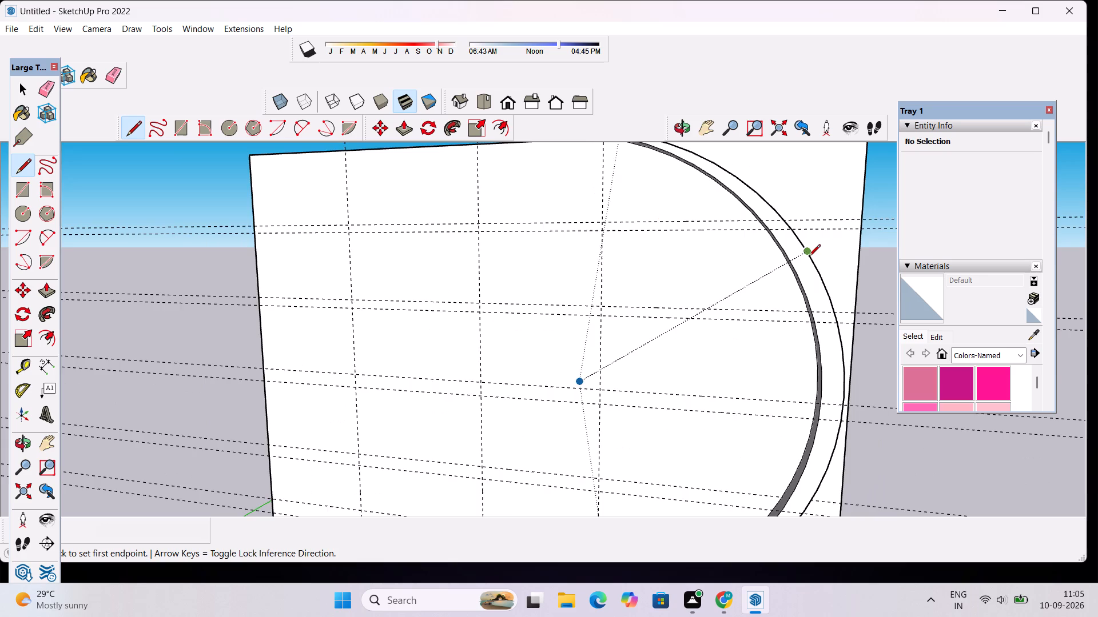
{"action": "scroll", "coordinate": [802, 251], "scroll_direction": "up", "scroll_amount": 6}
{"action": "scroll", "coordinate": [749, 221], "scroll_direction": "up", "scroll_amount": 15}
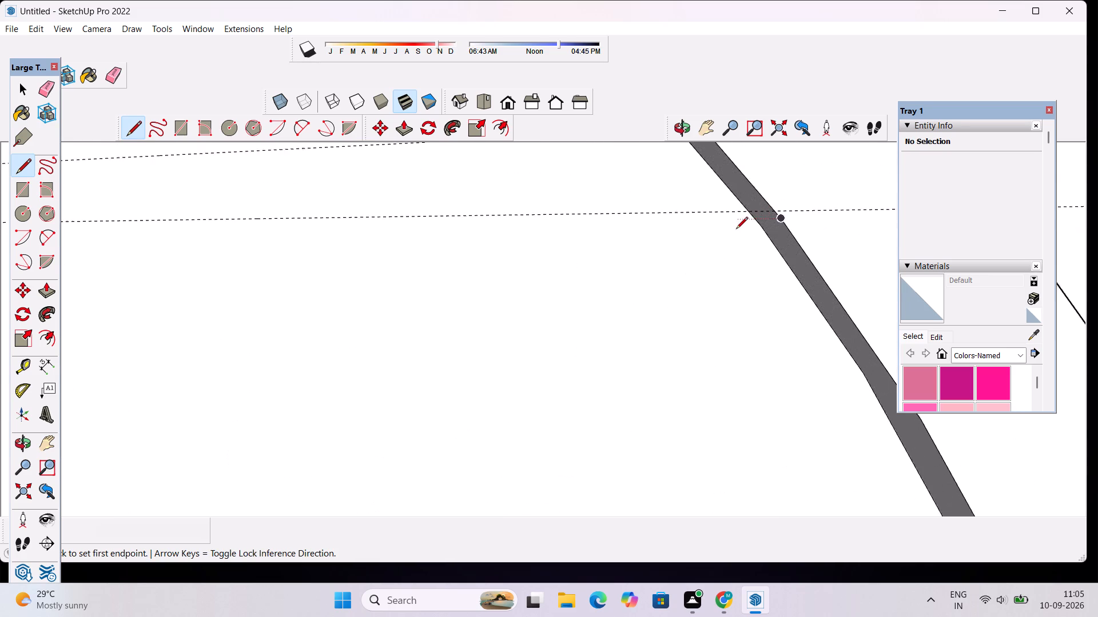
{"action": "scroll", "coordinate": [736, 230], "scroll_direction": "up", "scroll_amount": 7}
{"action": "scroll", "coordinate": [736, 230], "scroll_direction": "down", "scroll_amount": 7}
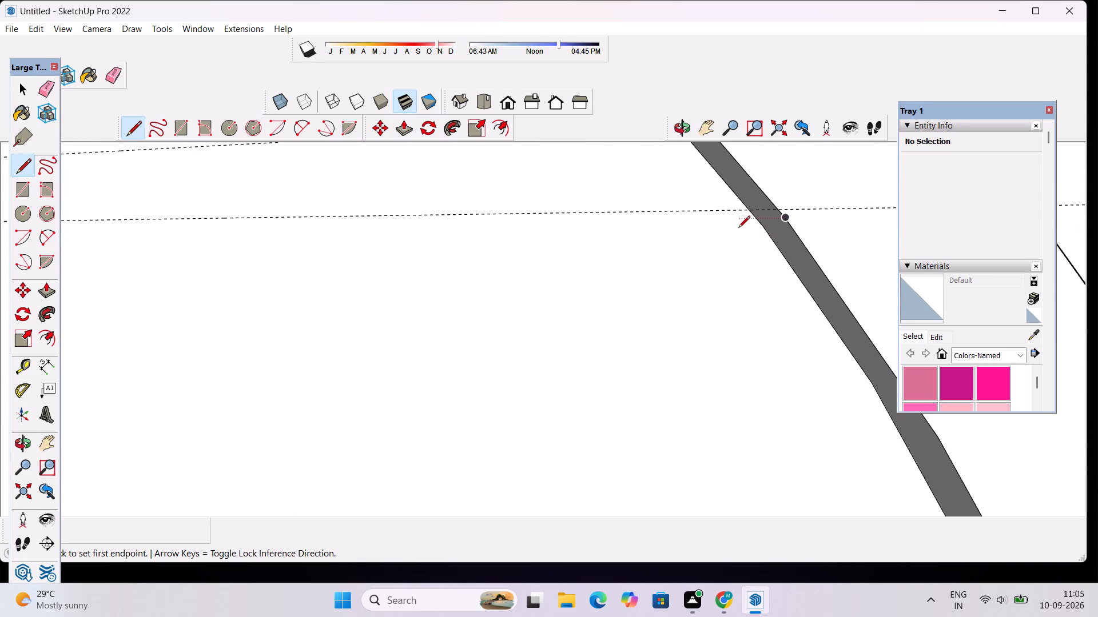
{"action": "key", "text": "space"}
Erase the three upper pairs of horizontal guides crossing the panel, keeping the two lowest pairs.
{"action": "scroll", "coordinate": [738, 223], "scroll_direction": "down", "scroll_amount": 4}
{"action": "scroll", "coordinate": [738, 223], "scroll_direction": "up", "scroll_amount": 1}
{"action": "scroll", "coordinate": [738, 223], "scroll_direction": "down", "scroll_amount": 11}
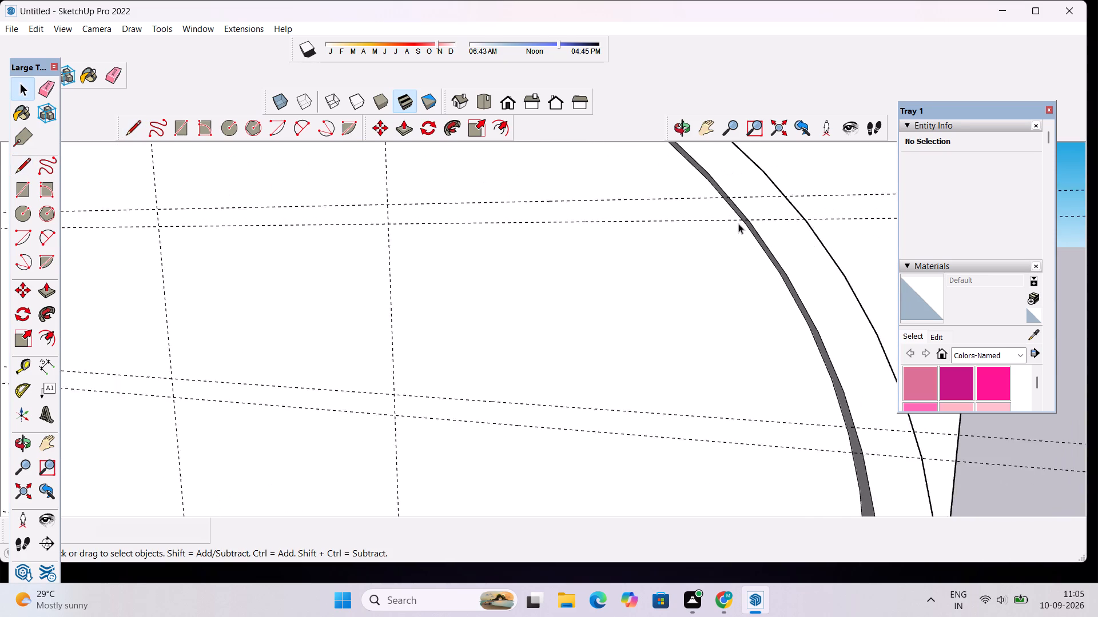
{"action": "scroll", "coordinate": [738, 223], "scroll_direction": "down", "scroll_amount": 8}
{"action": "scroll", "coordinate": [858, 197], "scroll_direction": "down", "scroll_amount": 7}
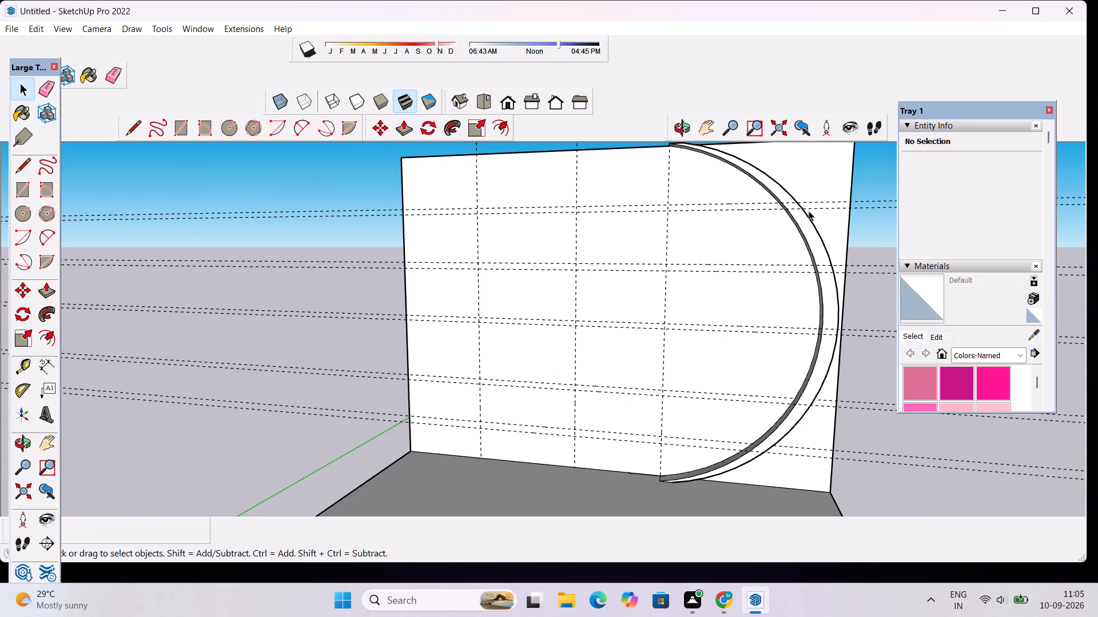
{"action": "left_click", "coordinate": [109, 74]}
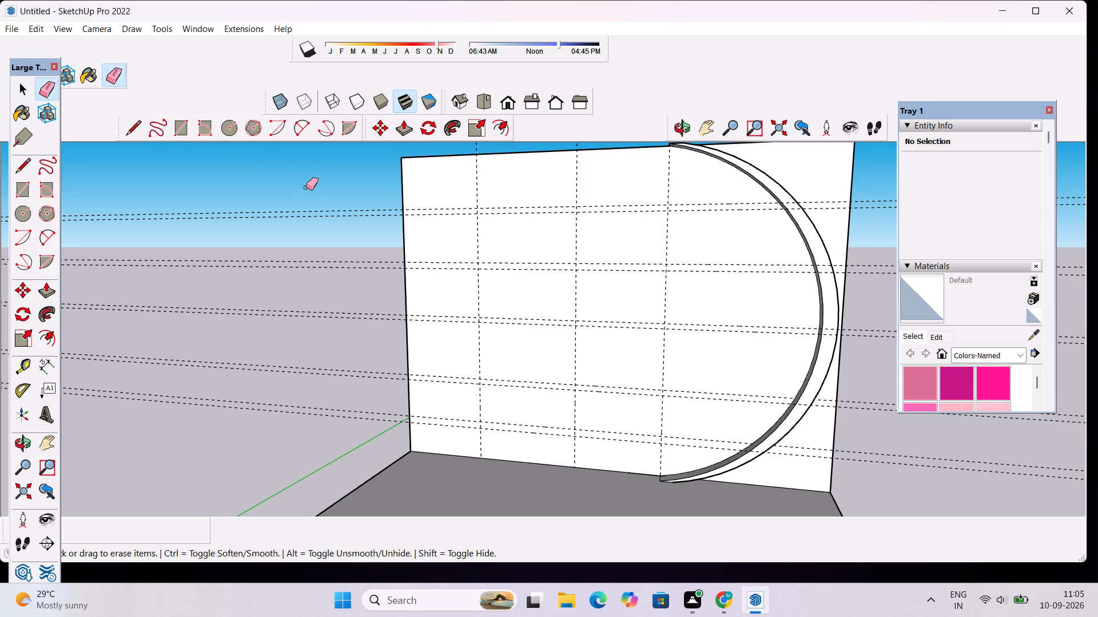
{"action": "left_click_drag", "start_coordinate": [306, 186], "coordinate": [324, 324]}
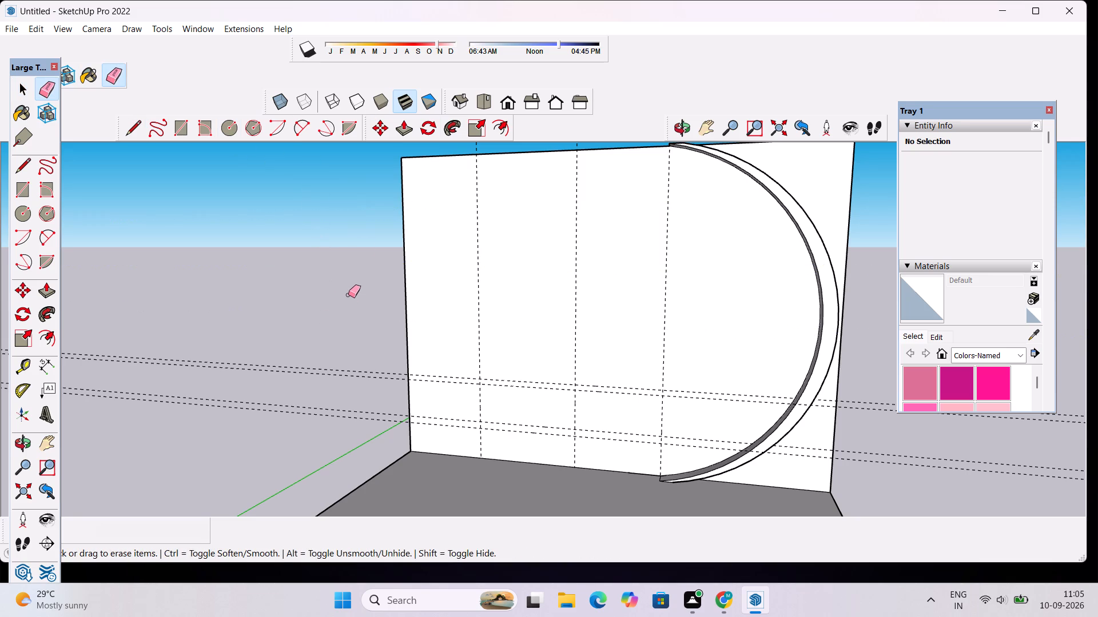
{"action": "key", "text": "space"}
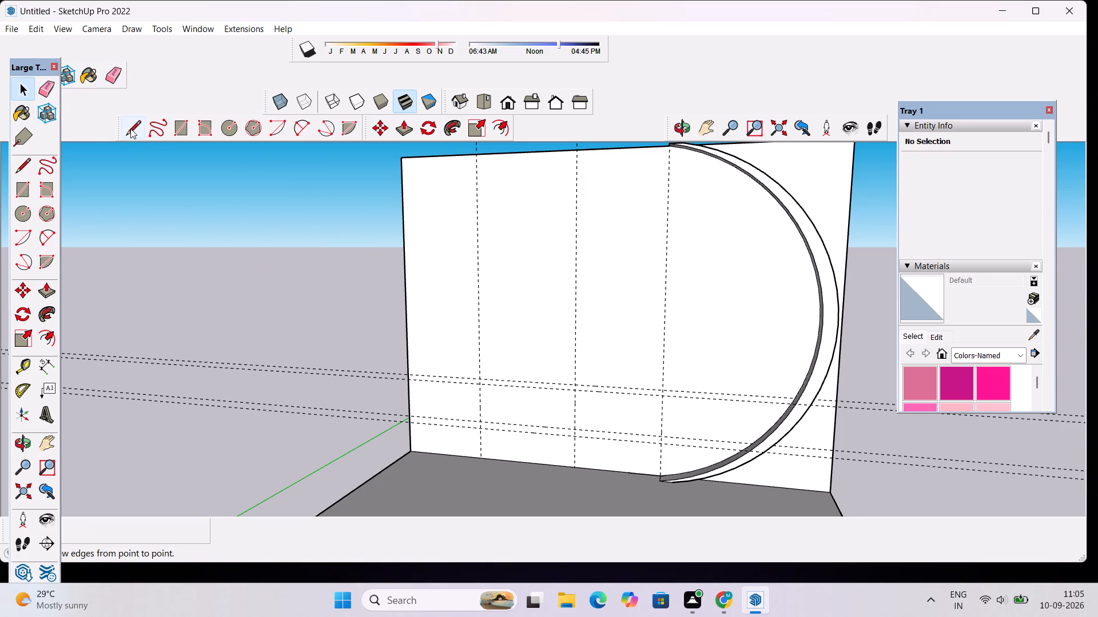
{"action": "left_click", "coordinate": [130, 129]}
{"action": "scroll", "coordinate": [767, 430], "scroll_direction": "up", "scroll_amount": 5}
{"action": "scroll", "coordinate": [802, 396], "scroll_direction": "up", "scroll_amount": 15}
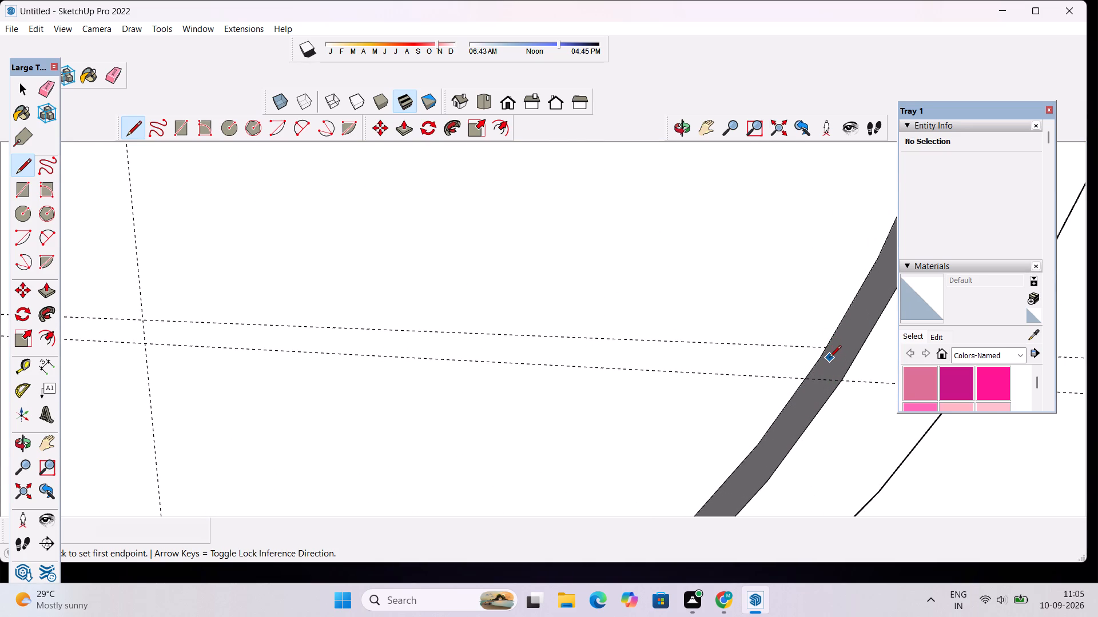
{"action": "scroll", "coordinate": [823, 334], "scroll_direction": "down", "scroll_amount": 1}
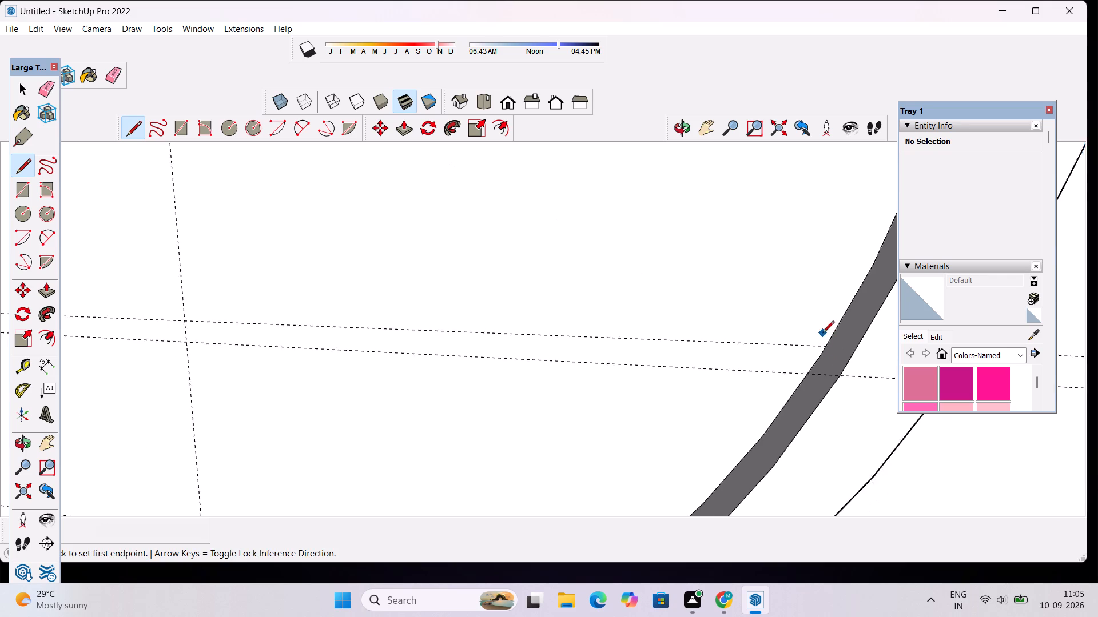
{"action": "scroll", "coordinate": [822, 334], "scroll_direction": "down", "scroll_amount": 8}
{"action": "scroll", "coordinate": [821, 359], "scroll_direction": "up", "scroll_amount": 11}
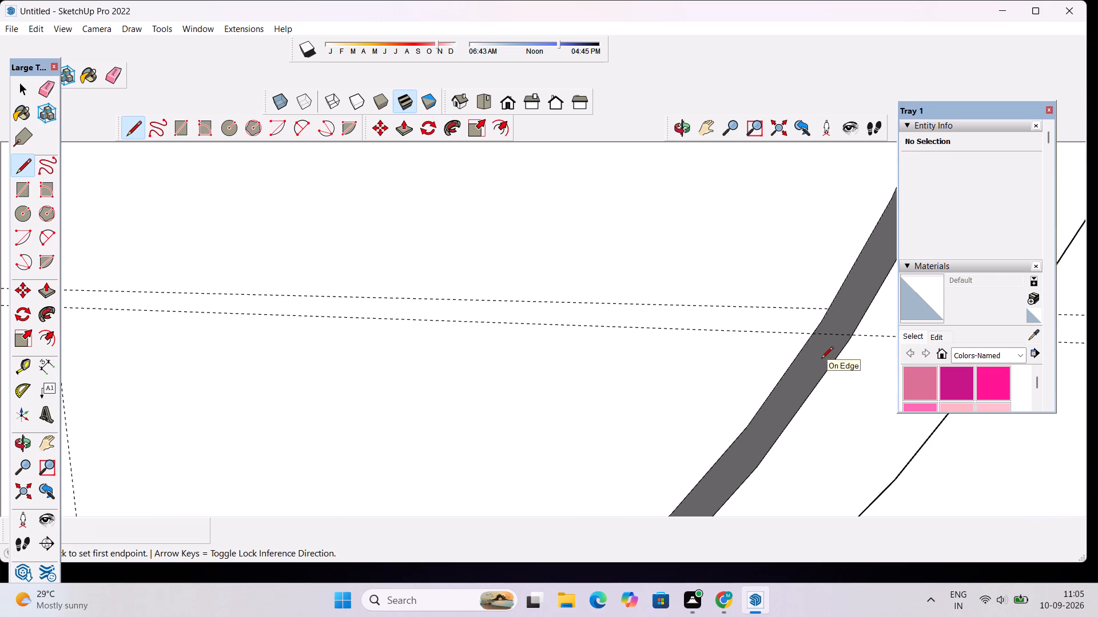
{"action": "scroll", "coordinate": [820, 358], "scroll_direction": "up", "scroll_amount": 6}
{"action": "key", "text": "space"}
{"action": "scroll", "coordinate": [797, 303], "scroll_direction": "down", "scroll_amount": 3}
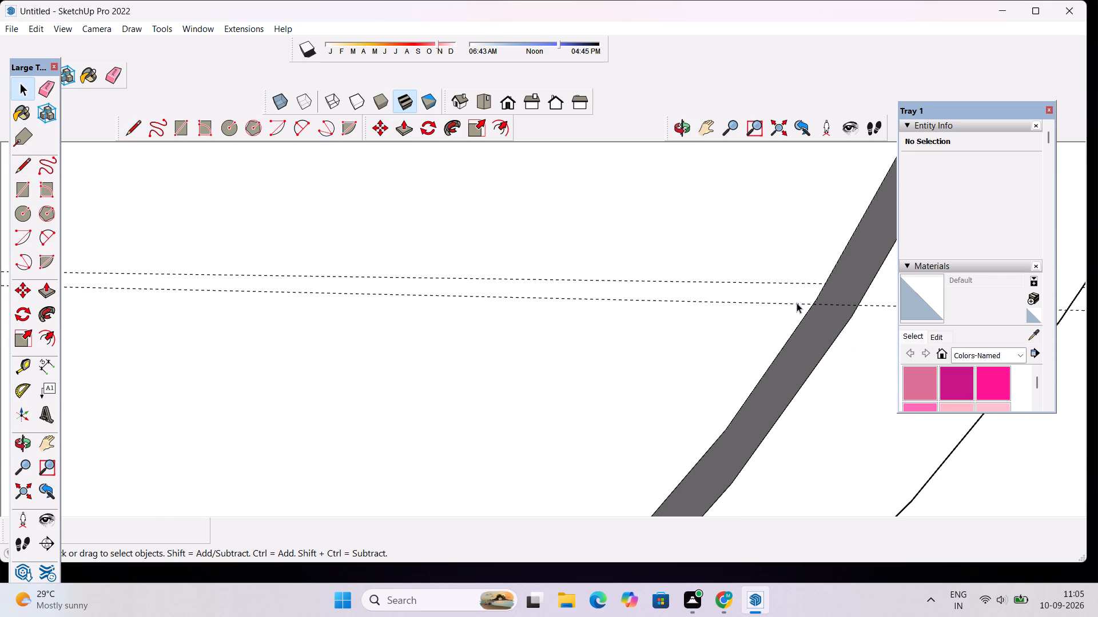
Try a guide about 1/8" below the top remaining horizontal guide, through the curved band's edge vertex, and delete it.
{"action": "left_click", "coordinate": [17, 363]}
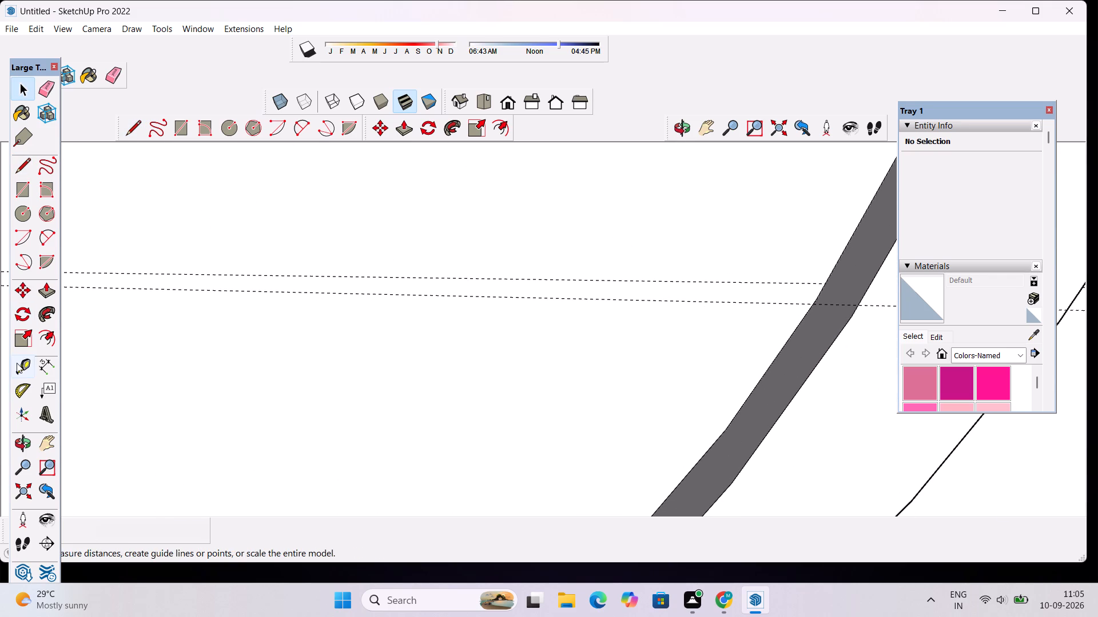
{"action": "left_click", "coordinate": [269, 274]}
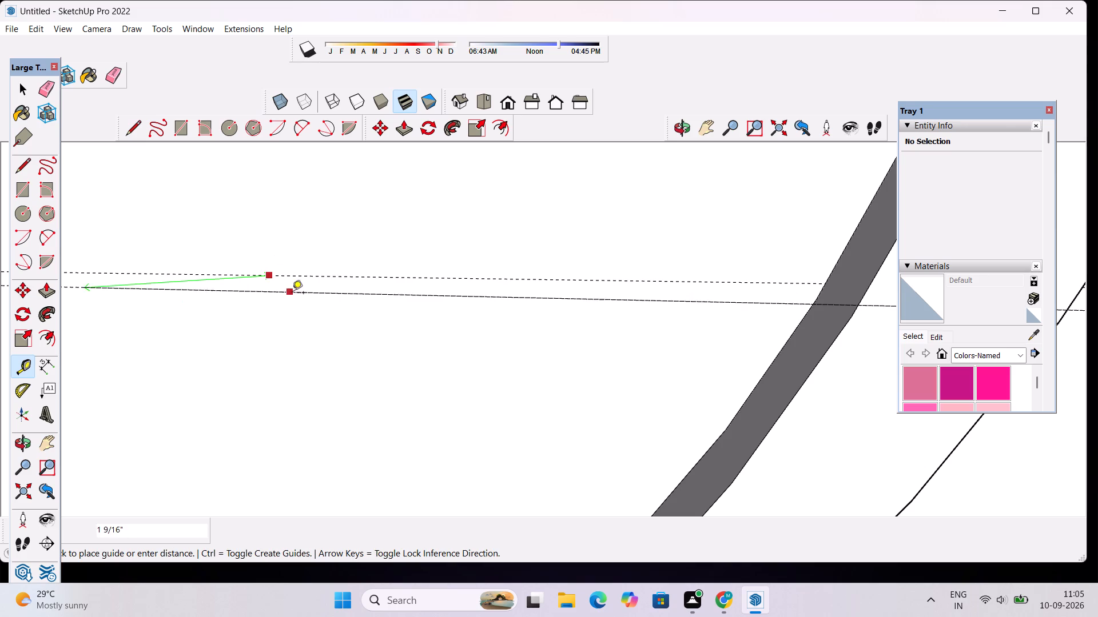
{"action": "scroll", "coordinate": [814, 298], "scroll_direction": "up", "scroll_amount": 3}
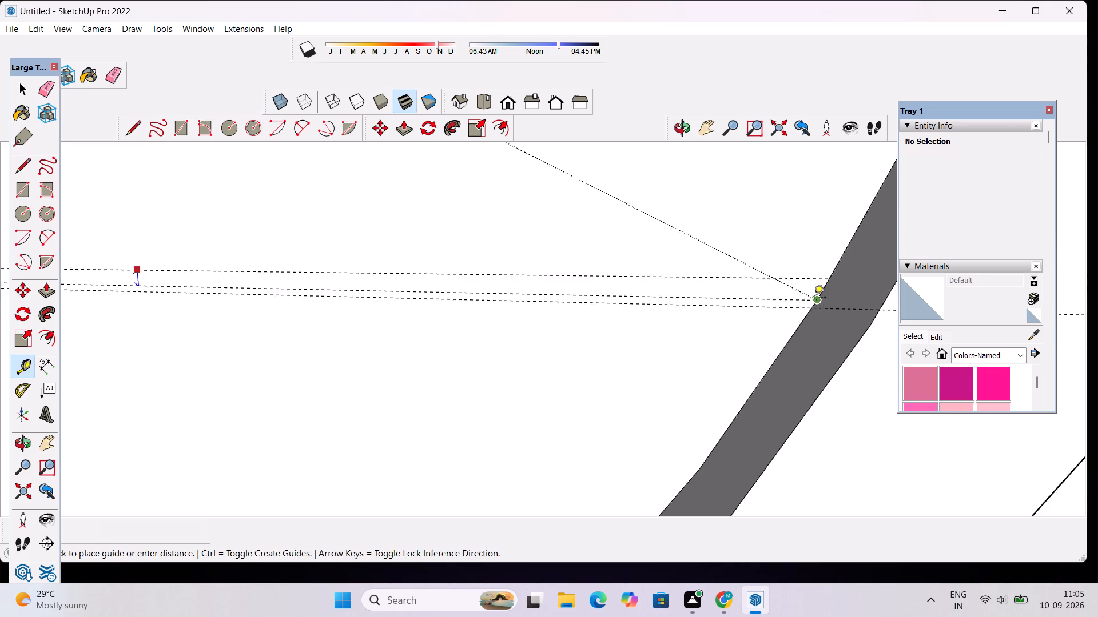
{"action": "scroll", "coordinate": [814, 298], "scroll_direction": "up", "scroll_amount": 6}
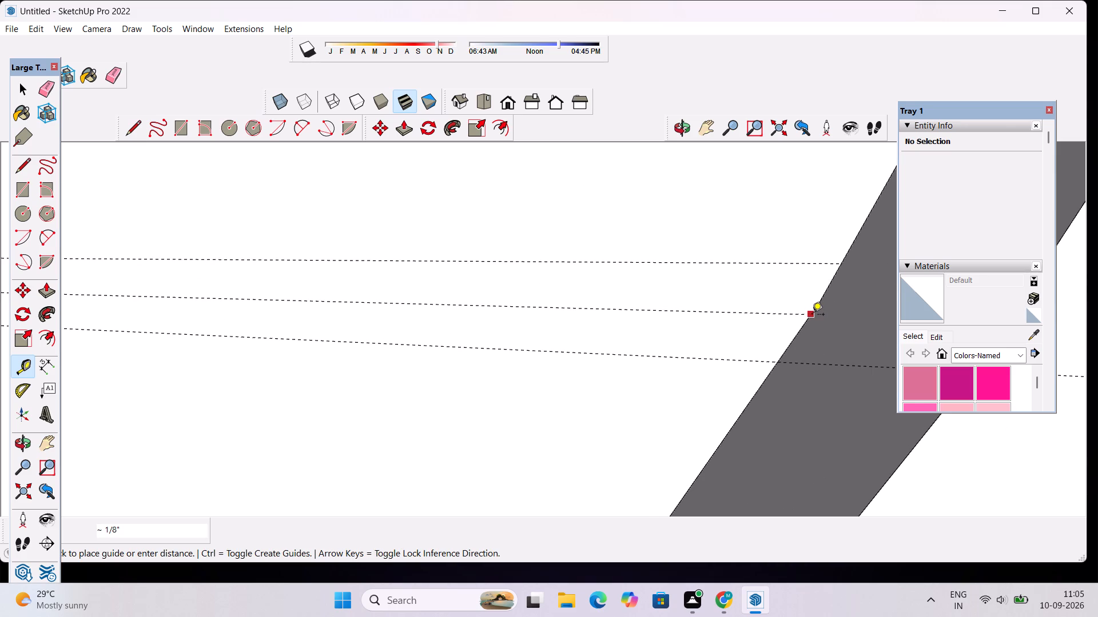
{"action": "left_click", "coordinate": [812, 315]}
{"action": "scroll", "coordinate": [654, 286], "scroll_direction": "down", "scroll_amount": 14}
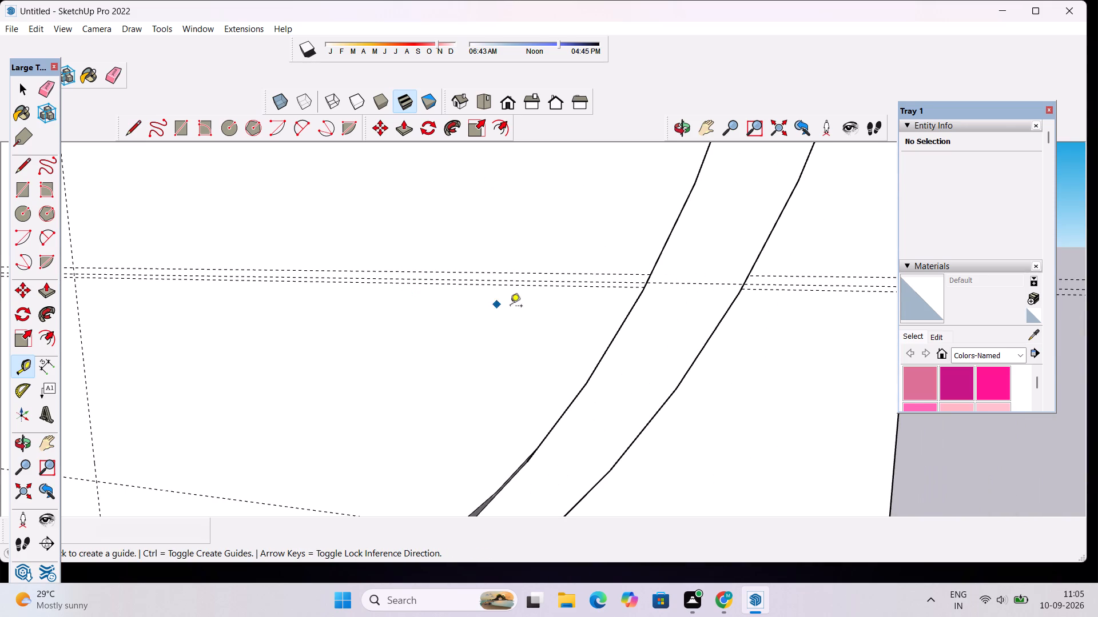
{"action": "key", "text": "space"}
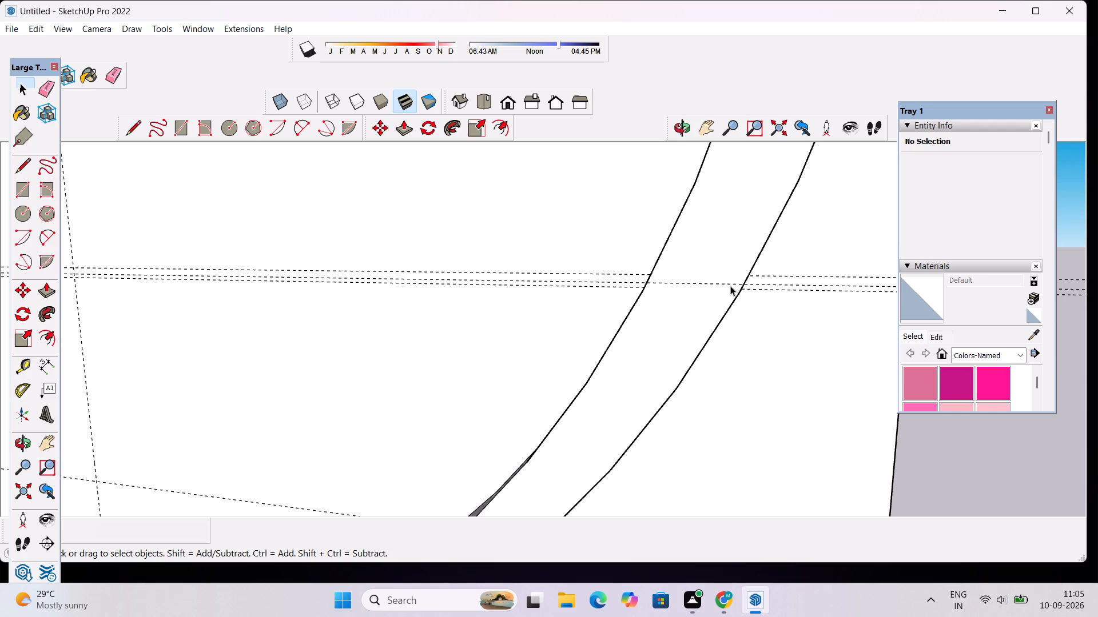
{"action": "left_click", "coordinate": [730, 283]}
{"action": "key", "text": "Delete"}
Move the lower guide of the upper remaining horizontal pair down about 5/16".
{"action": "scroll", "coordinate": [627, 307], "scroll_direction": "down", "scroll_amount": 2}
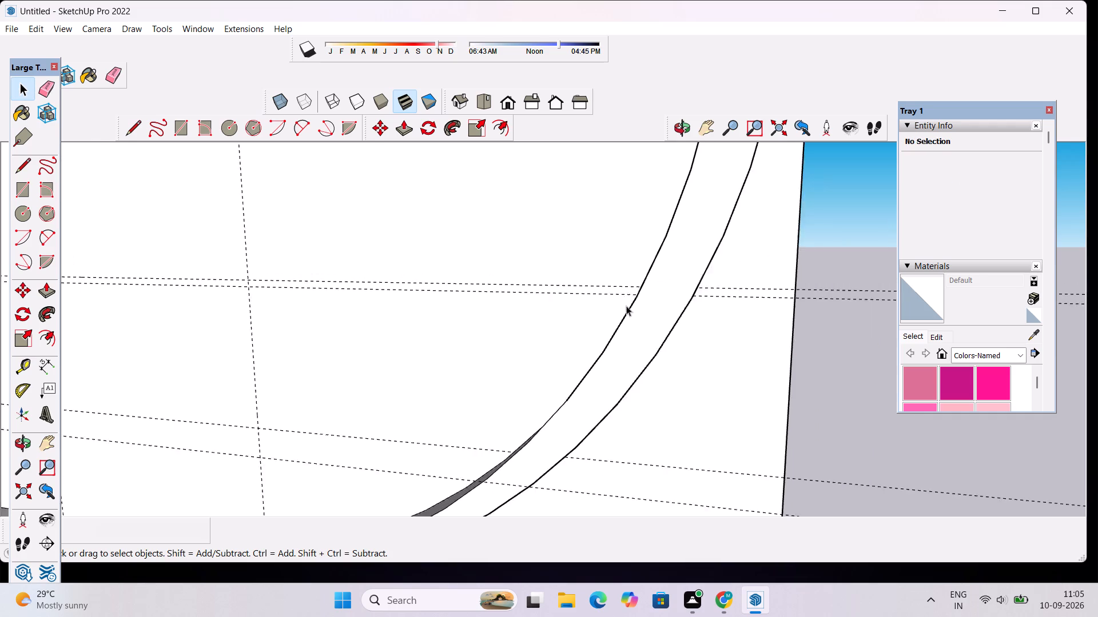
{"action": "scroll", "coordinate": [626, 306], "scroll_direction": "down", "scroll_amount": 9}
{"action": "scroll", "coordinate": [206, 310], "scroll_direction": "down", "scroll_amount": 4}
{"action": "scroll", "coordinate": [229, 306], "scroll_direction": "up", "scroll_amount": 7}
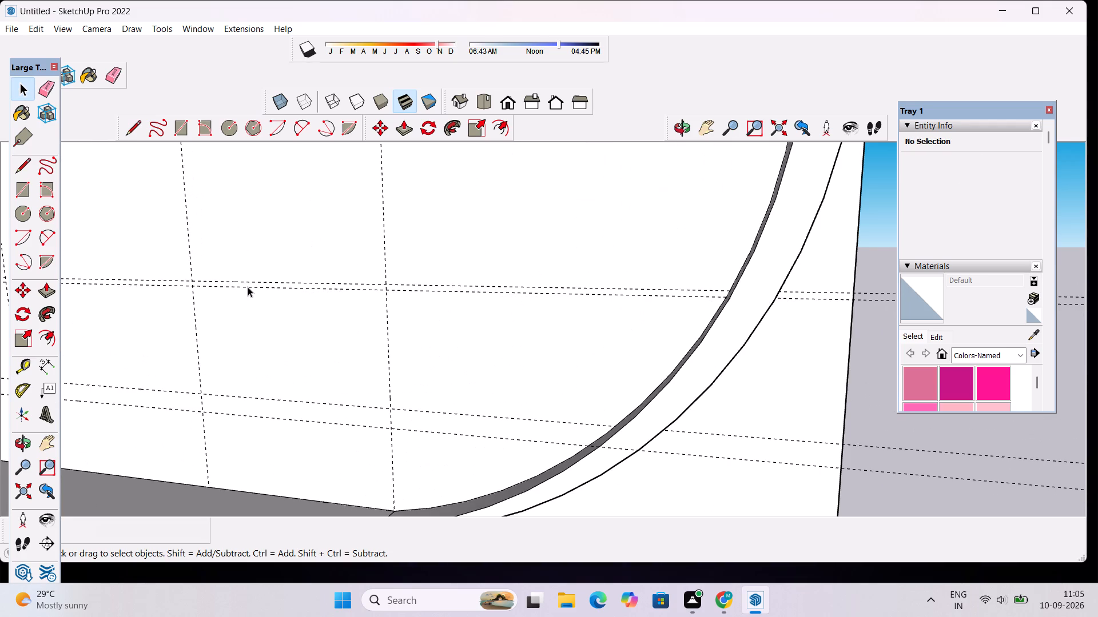
{"action": "left_click", "coordinate": [291, 286]}
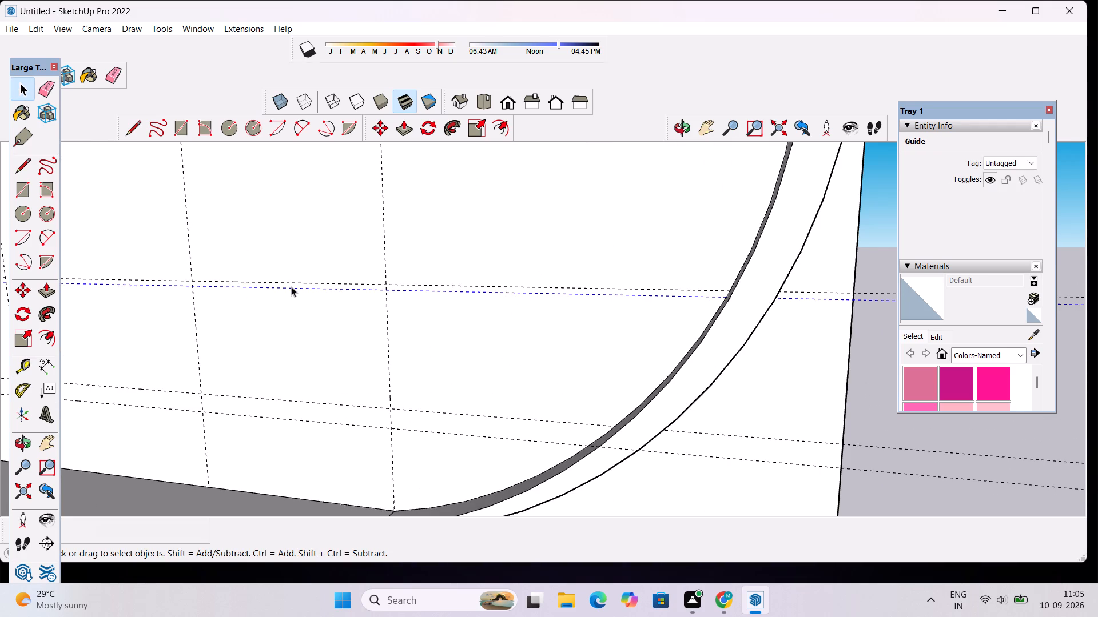
{"action": "key", "text": "m"}
{"action": "left_click", "coordinate": [294, 291]}
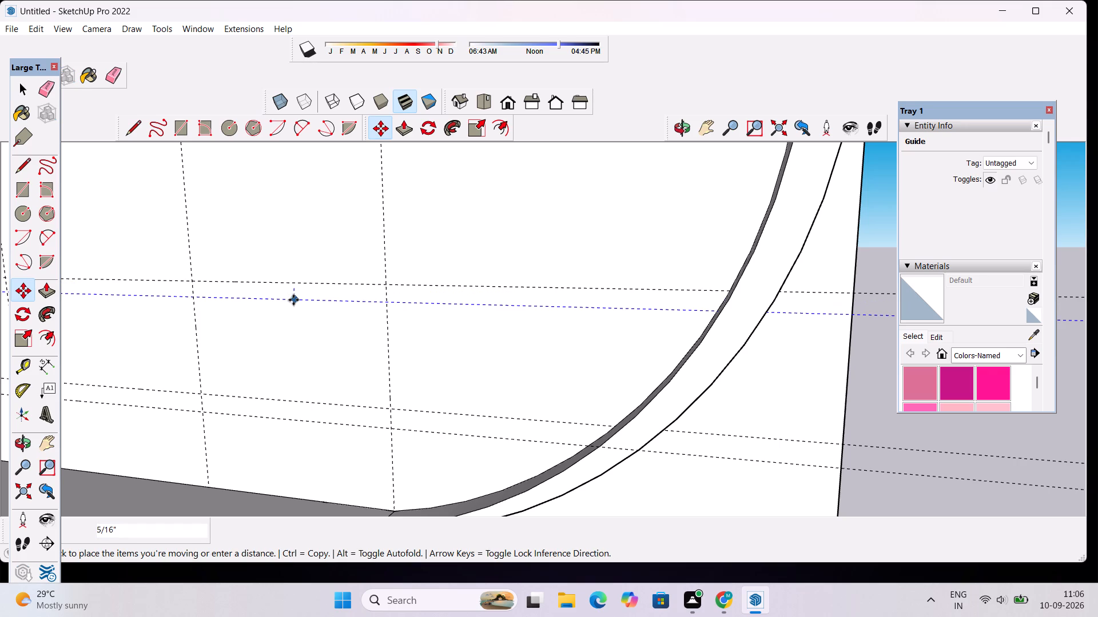
{"action": "left_click", "coordinate": [293, 300]}
{"action": "key", "text": "space"}
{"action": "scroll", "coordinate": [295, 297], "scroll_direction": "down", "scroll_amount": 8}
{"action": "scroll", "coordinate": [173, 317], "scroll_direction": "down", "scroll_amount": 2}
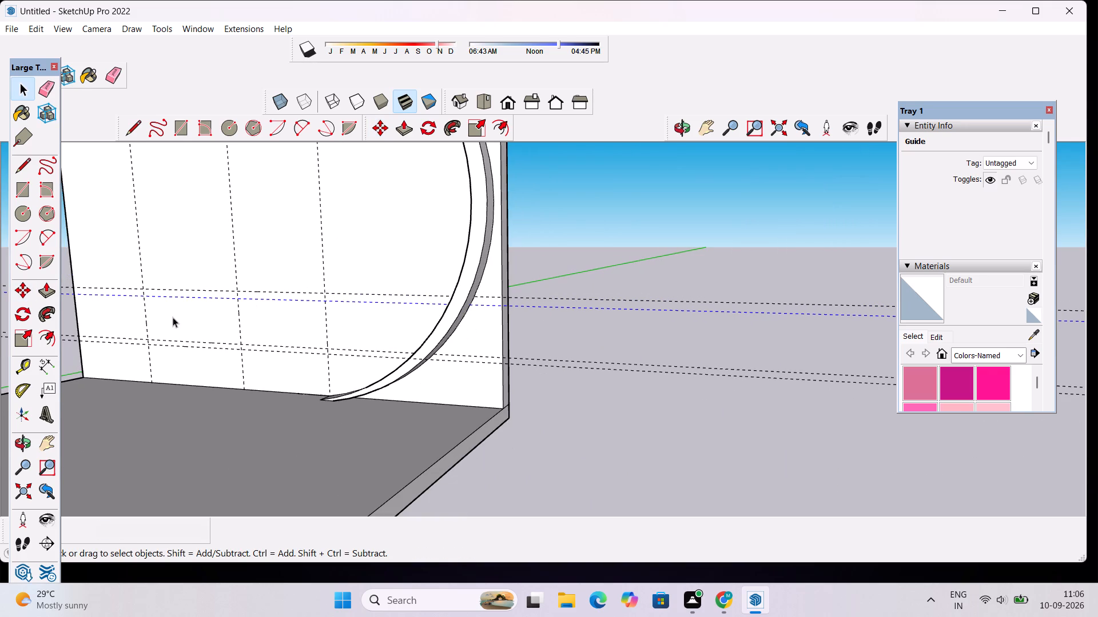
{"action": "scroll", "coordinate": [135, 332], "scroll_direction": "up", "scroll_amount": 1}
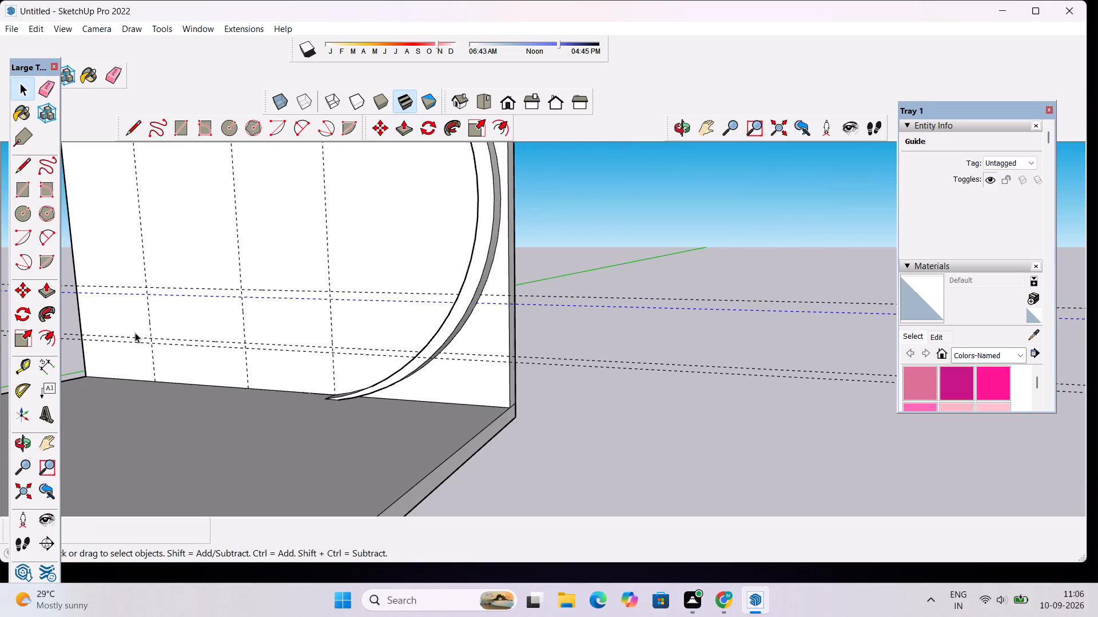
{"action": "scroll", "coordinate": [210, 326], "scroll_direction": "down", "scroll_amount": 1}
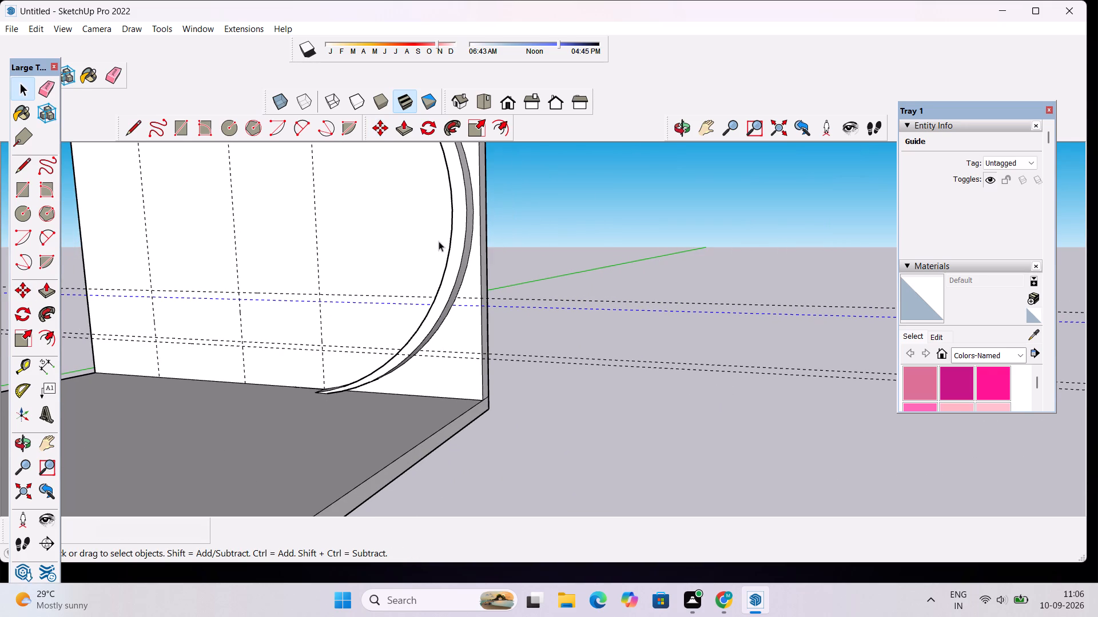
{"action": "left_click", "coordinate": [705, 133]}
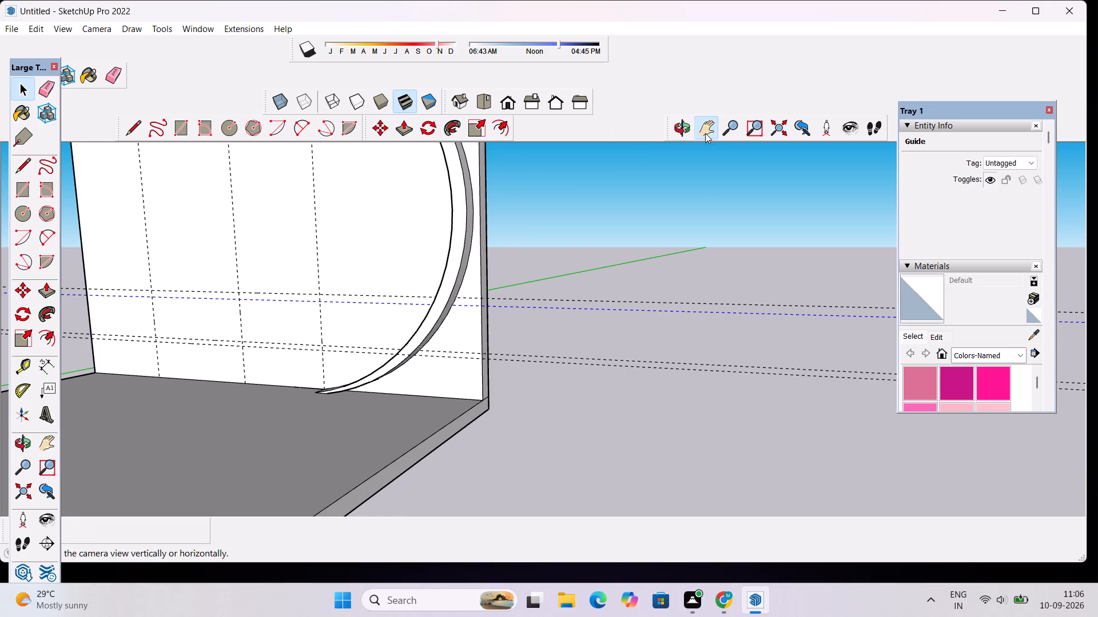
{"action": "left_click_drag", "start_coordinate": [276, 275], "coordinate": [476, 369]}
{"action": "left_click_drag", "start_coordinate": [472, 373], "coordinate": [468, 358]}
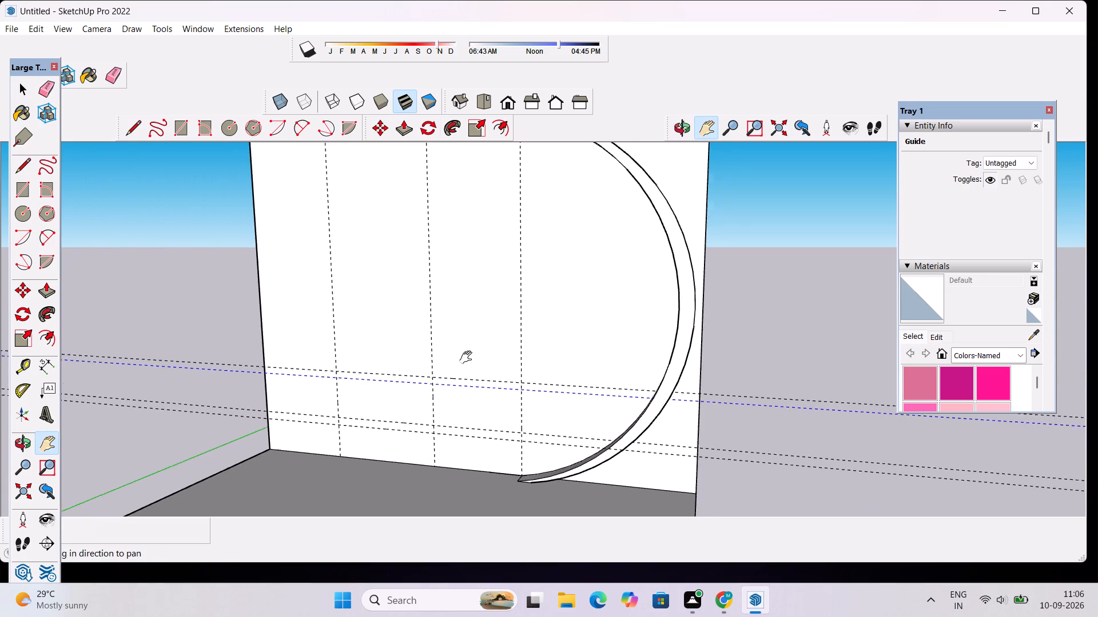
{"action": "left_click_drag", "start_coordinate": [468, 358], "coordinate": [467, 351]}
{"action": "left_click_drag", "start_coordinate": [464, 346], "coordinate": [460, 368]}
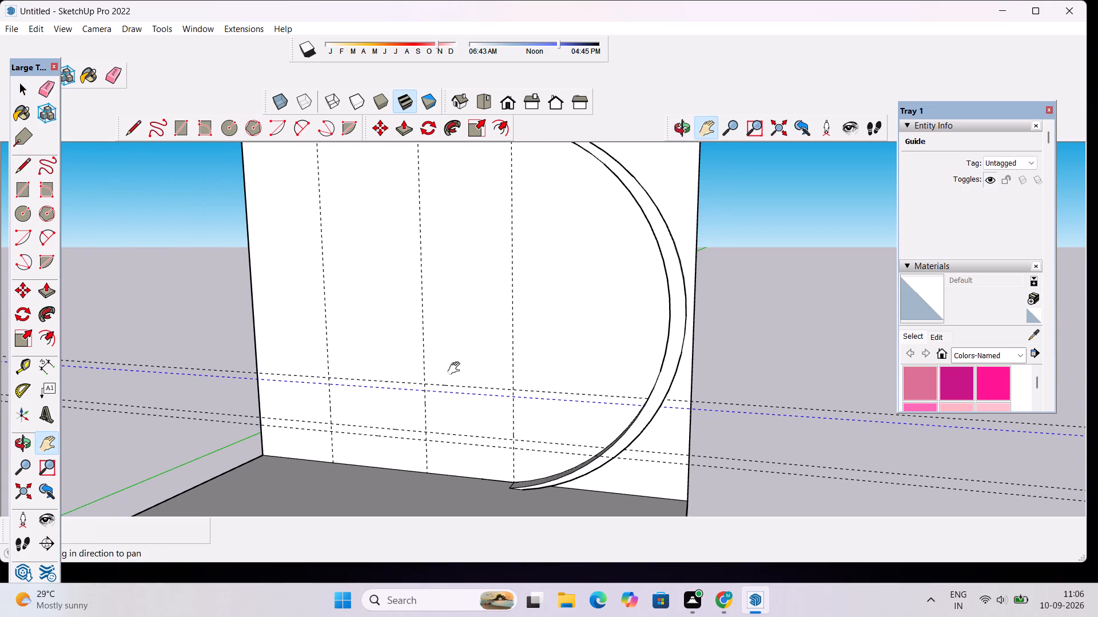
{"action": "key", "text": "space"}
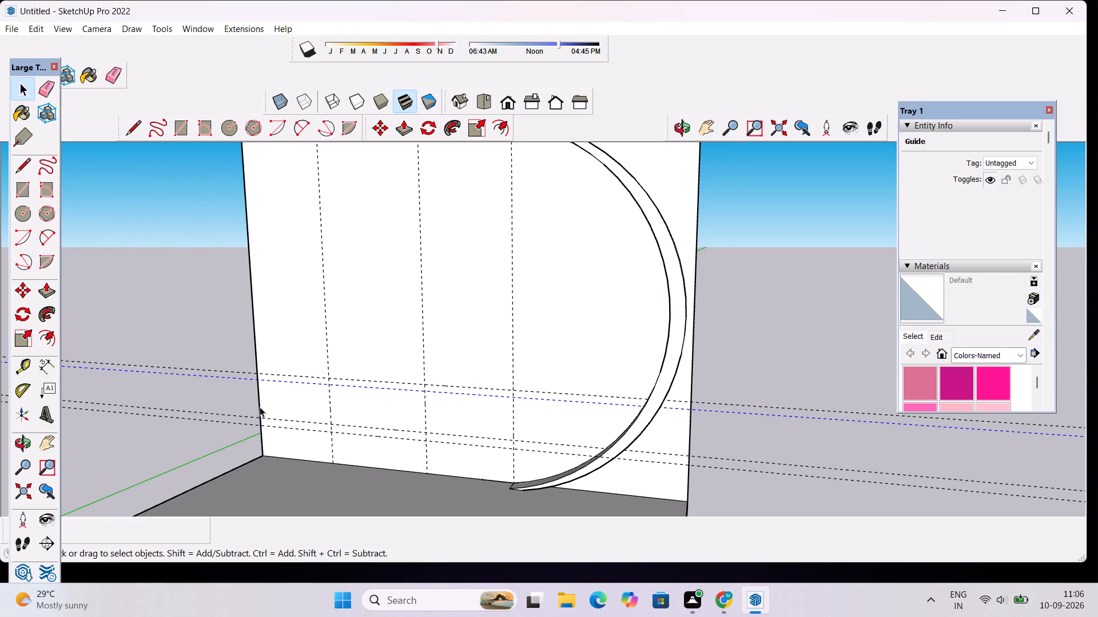
Draw a line about 2' 3 15/16" long along the top horizontal guide, from the panel's side edge to the curved band.
{"action": "scroll", "coordinate": [309, 333], "scroll_direction": "down", "scroll_amount": 6}
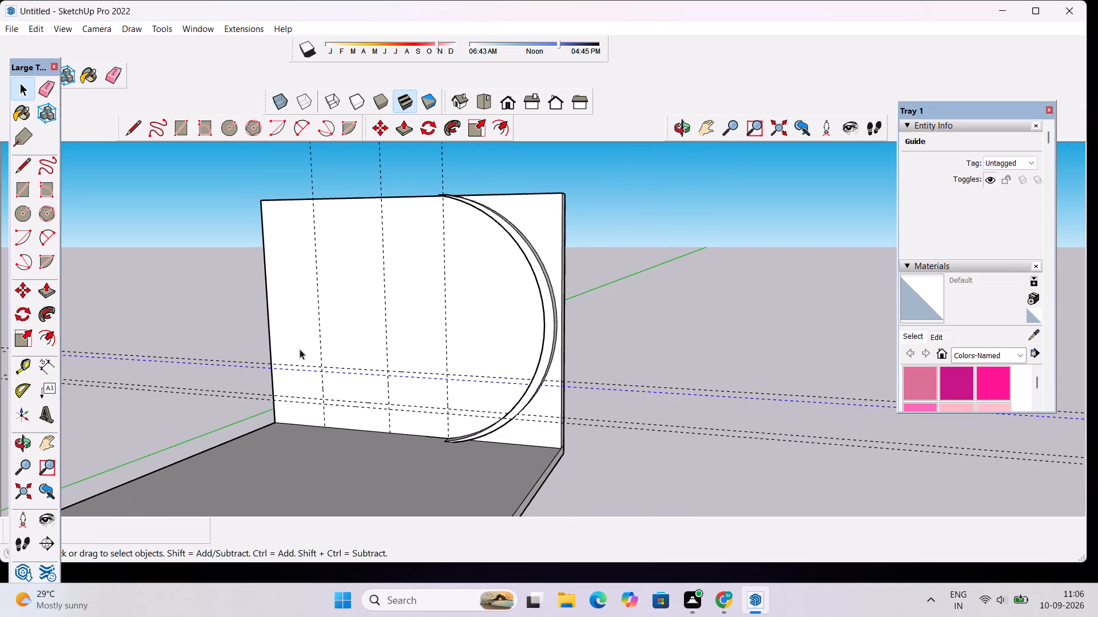
{"action": "scroll", "coordinate": [324, 367], "scroll_direction": "up", "scroll_amount": 3}
{"action": "key", "text": "l"}
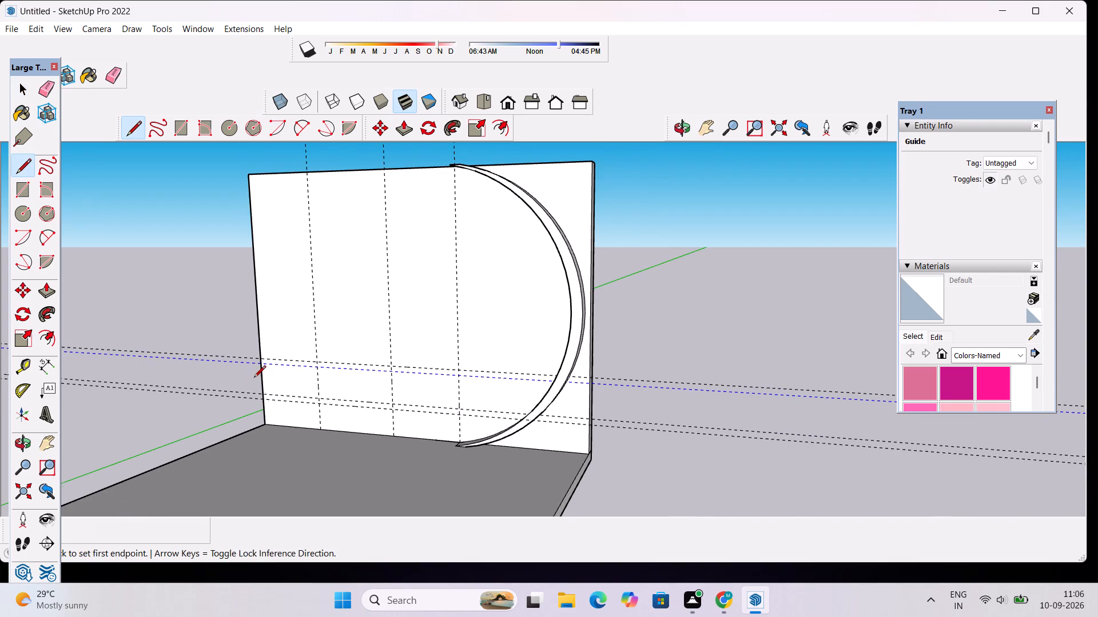
{"action": "scroll", "coordinate": [254, 378], "scroll_direction": "up", "scroll_amount": 5}
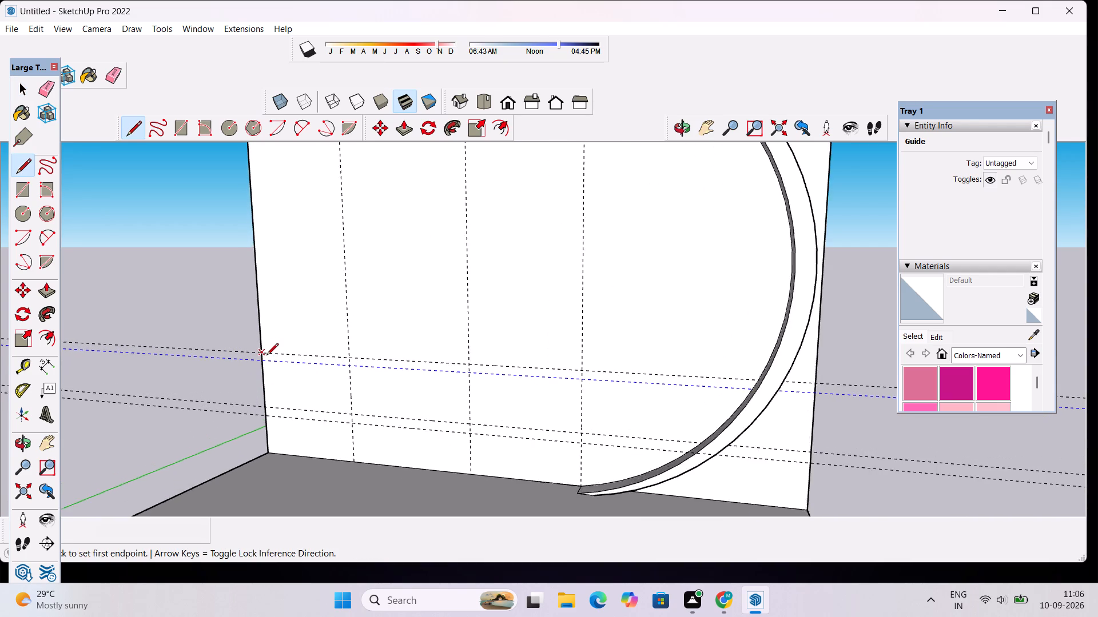
{"action": "scroll", "coordinate": [266, 356], "scroll_direction": "up", "scroll_amount": 1}
{"action": "left_click", "coordinate": [261, 352]}
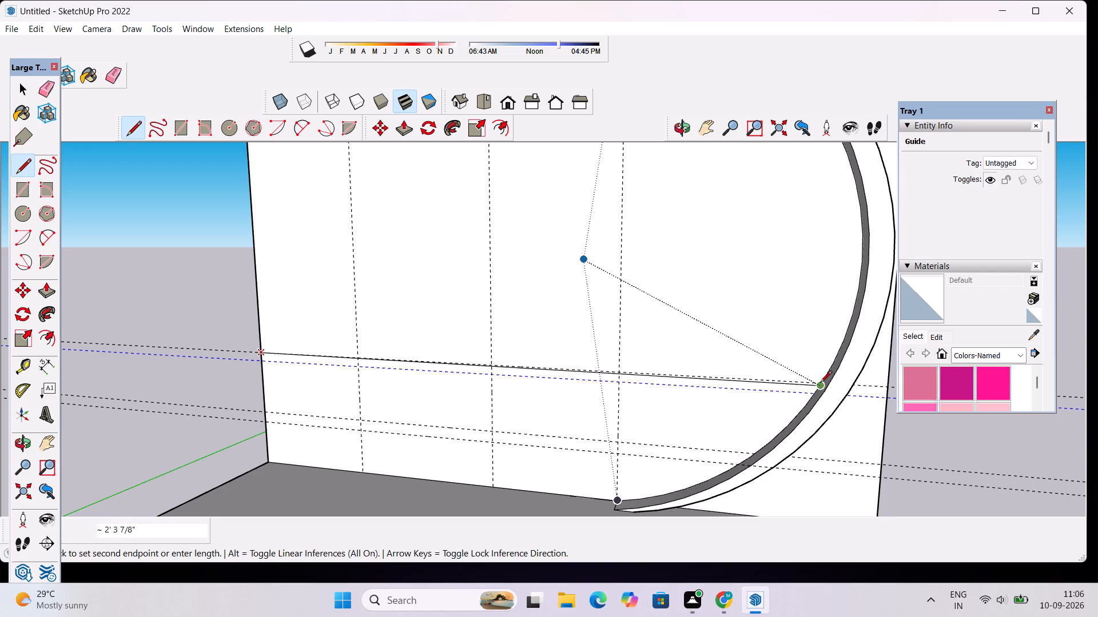
{"action": "scroll", "coordinate": [815, 387], "scroll_direction": "up", "scroll_amount": 10}
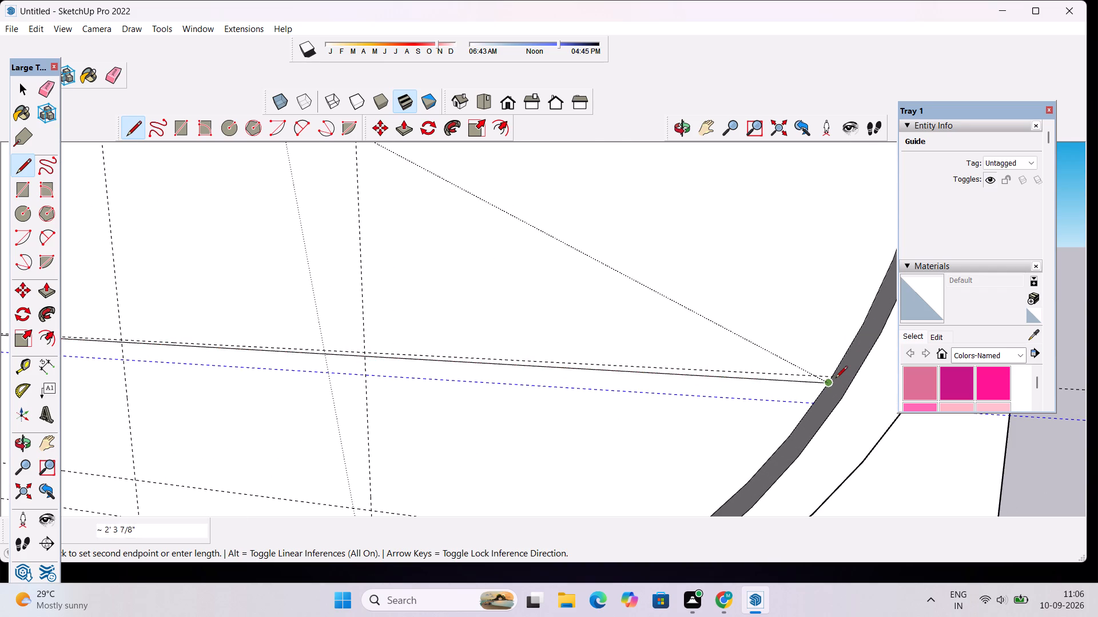
{"action": "left_click", "coordinate": [834, 375]}
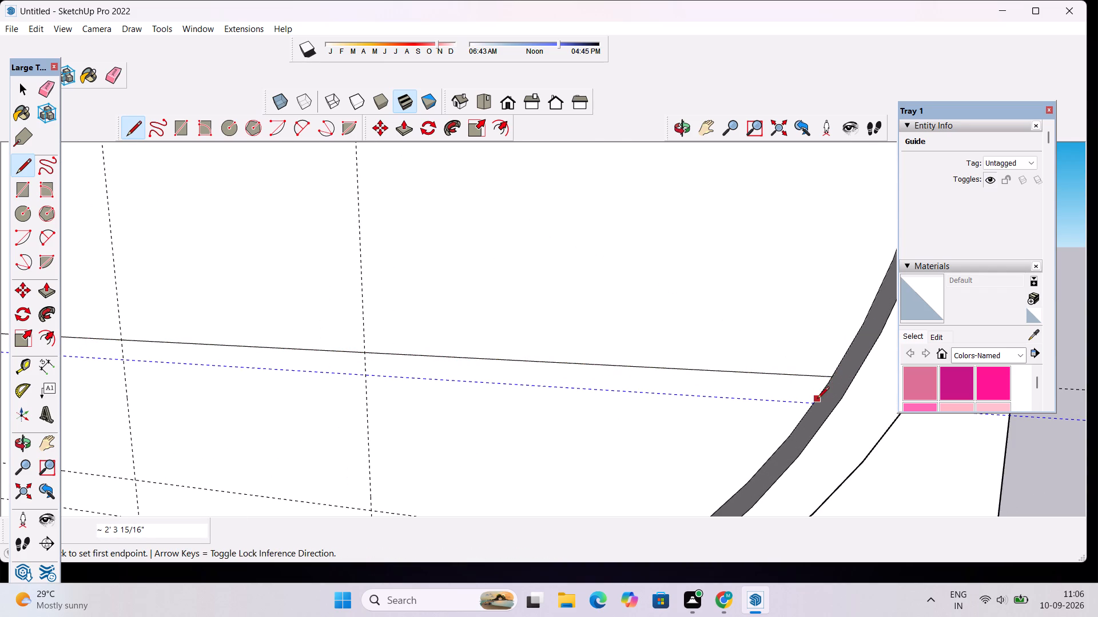
Draw a second line about 2' 3 11/16" long along the guide just below, from the curved band to the panel's side edge.
{"action": "left_click", "coordinate": [812, 405]}
{"action": "scroll", "coordinate": [661, 397], "scroll_direction": "down", "scroll_amount": 8}
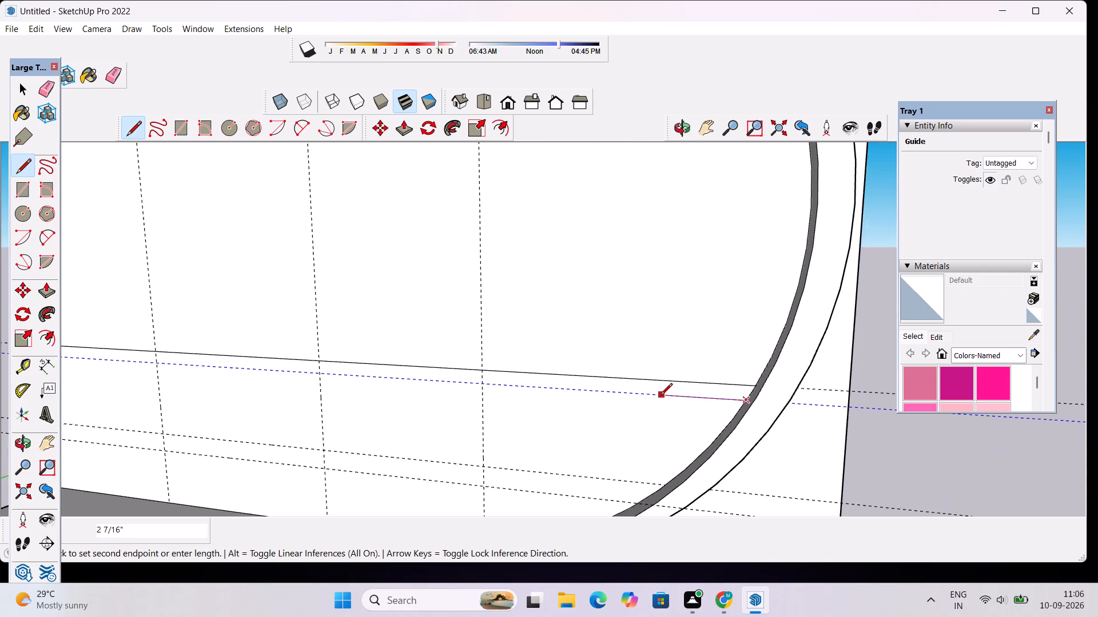
{"action": "scroll", "coordinate": [661, 396], "scroll_direction": "down", "scroll_amount": 6}
{"action": "scroll", "coordinate": [333, 370], "scroll_direction": "up", "scroll_amount": 5}
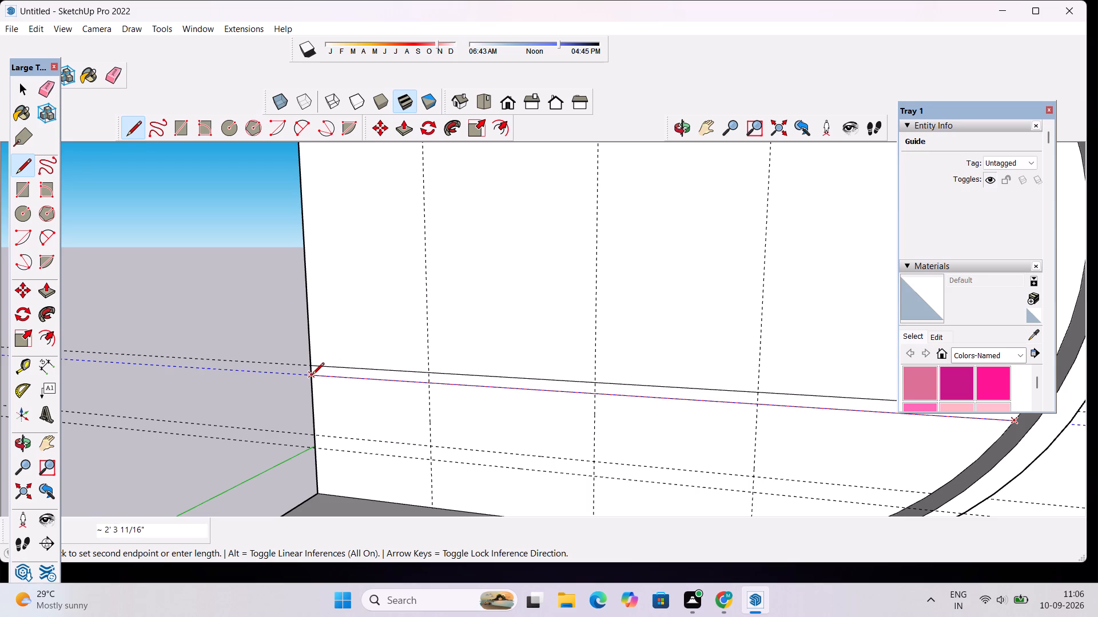
{"action": "left_click", "coordinate": [312, 375]}
{"action": "scroll", "coordinate": [324, 366], "scroll_direction": "down", "scroll_amount": 4}
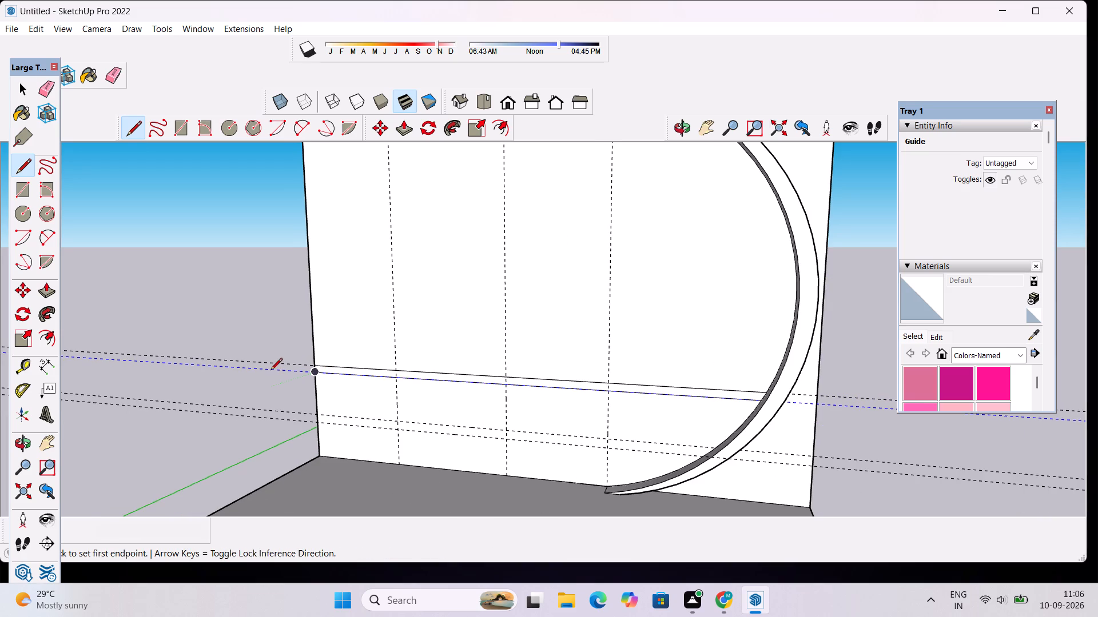
{"action": "key", "text": "space"}
{"action": "left_click", "coordinate": [270, 371]}
{"action": "left_click", "coordinate": [276, 328]}
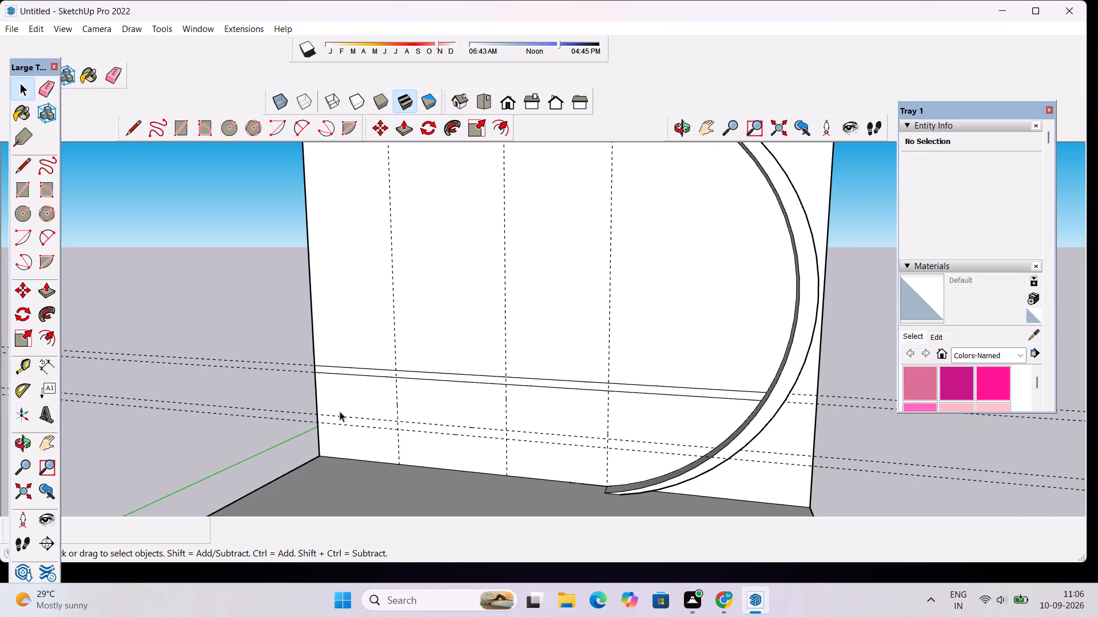
Draw a line along the lowest pair's upper guide between the first two vertical guides, plus a short drop; try the return line and undo it.
{"action": "key", "text": "l"}
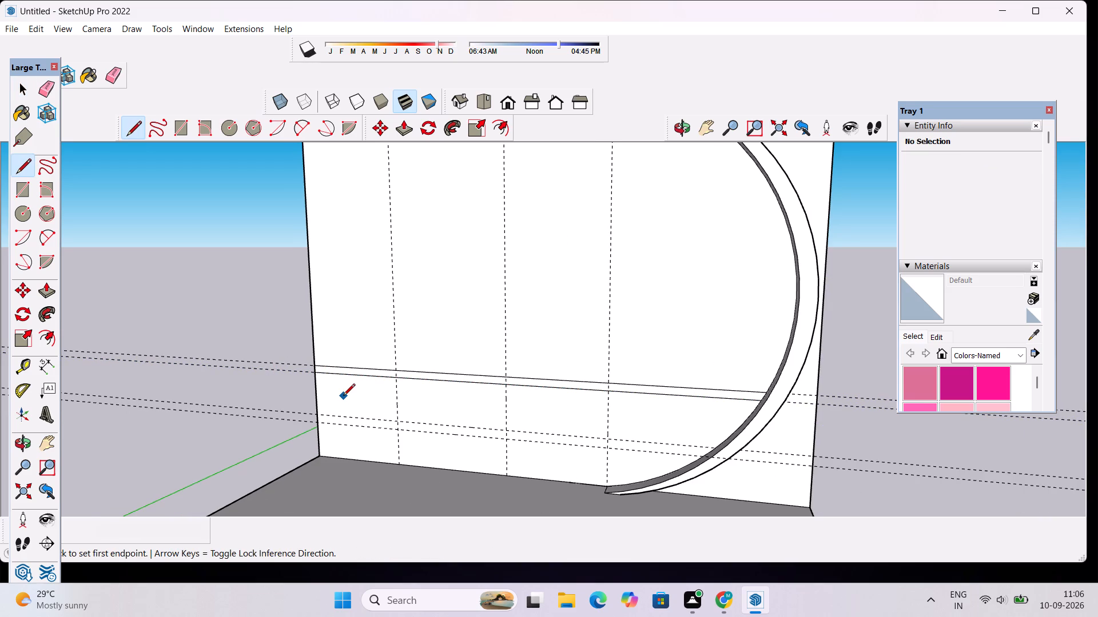
{"action": "scroll", "coordinate": [403, 440], "scroll_direction": "up", "scroll_amount": 3}
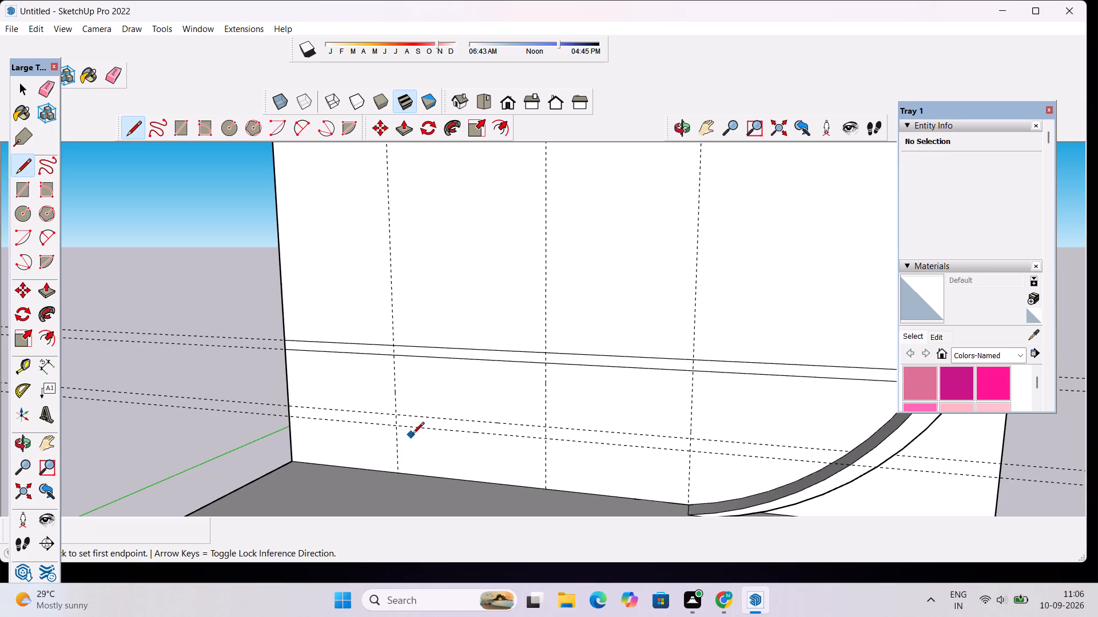
{"action": "scroll", "coordinate": [412, 435], "scroll_direction": "up", "scroll_amount": 1}
{"action": "left_click", "coordinate": [395, 414]}
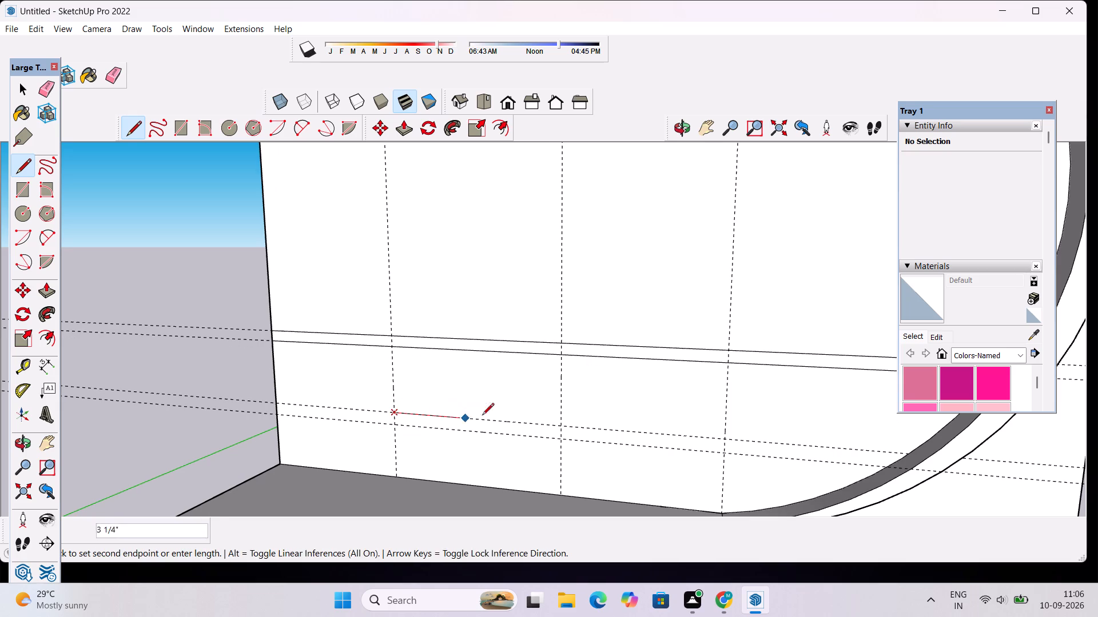
{"action": "left_click", "coordinate": [560, 426]}
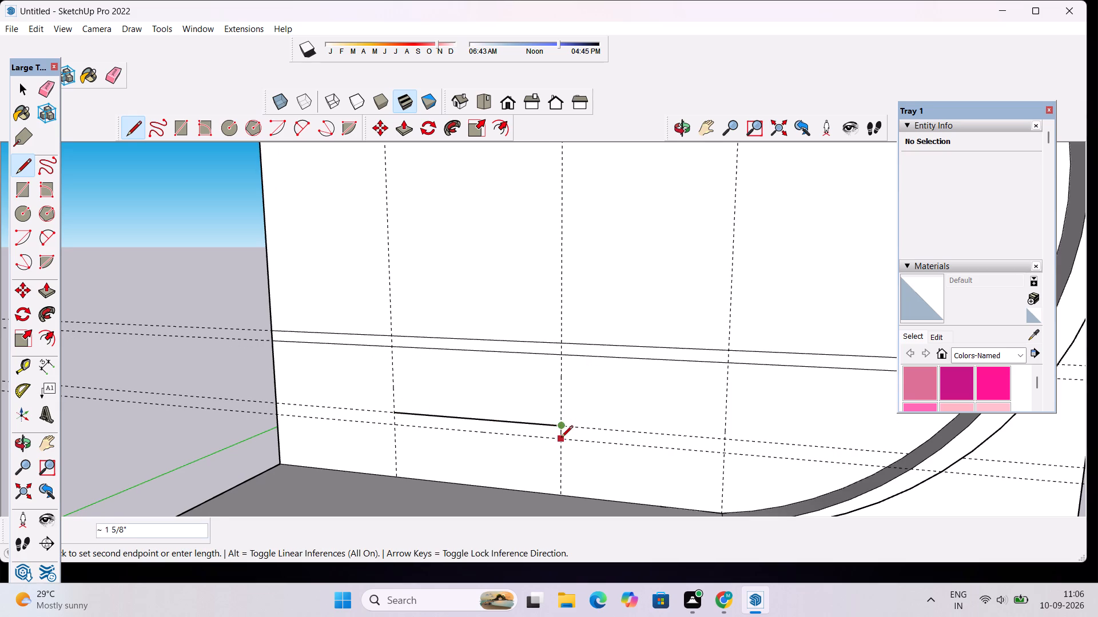
{"action": "left_click", "coordinate": [560, 439]}
{"action": "left_click", "coordinate": [391, 427]}
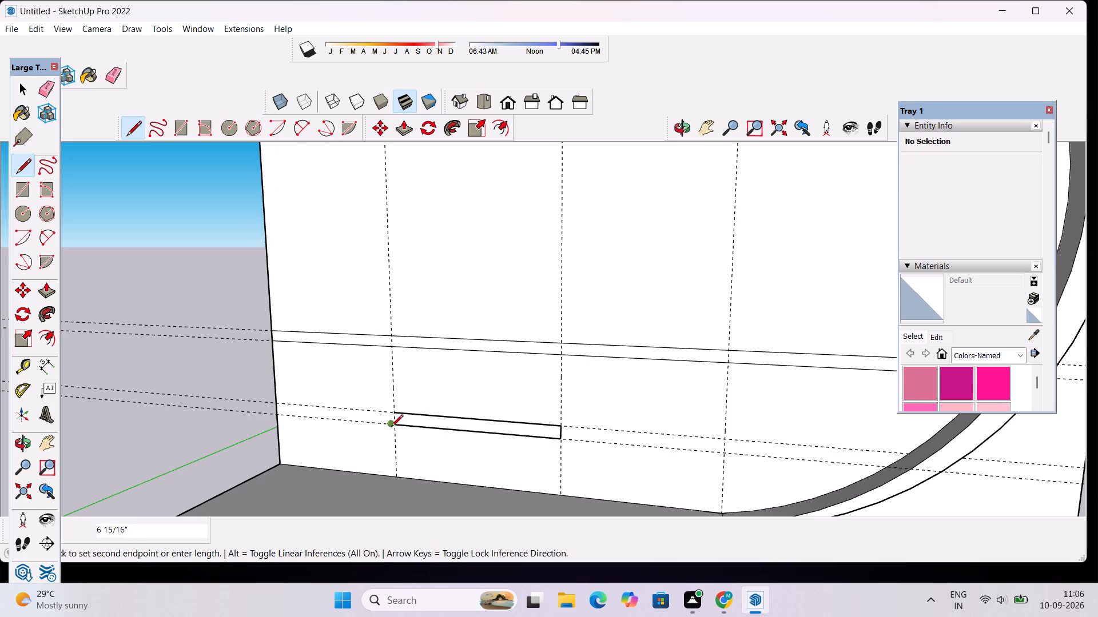
{"action": "key", "text": "ctrl+z"}
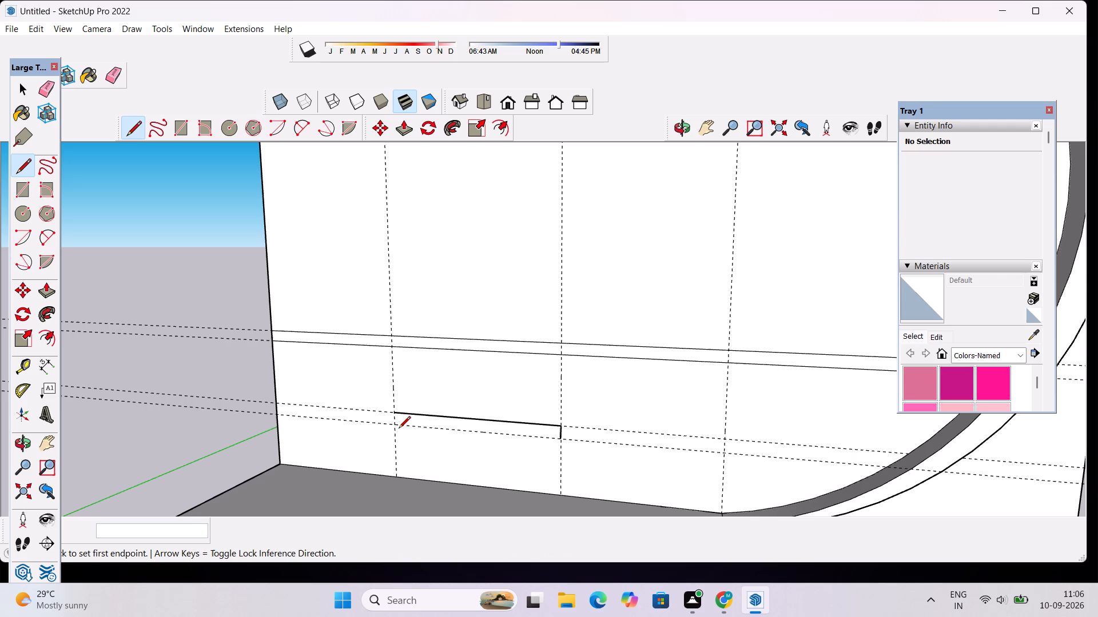
Draw a vertical line about 6 3/16" long along the middle vertical guide, from the top horizontal line to the slab.
{"action": "left_click", "coordinate": [561, 344]}
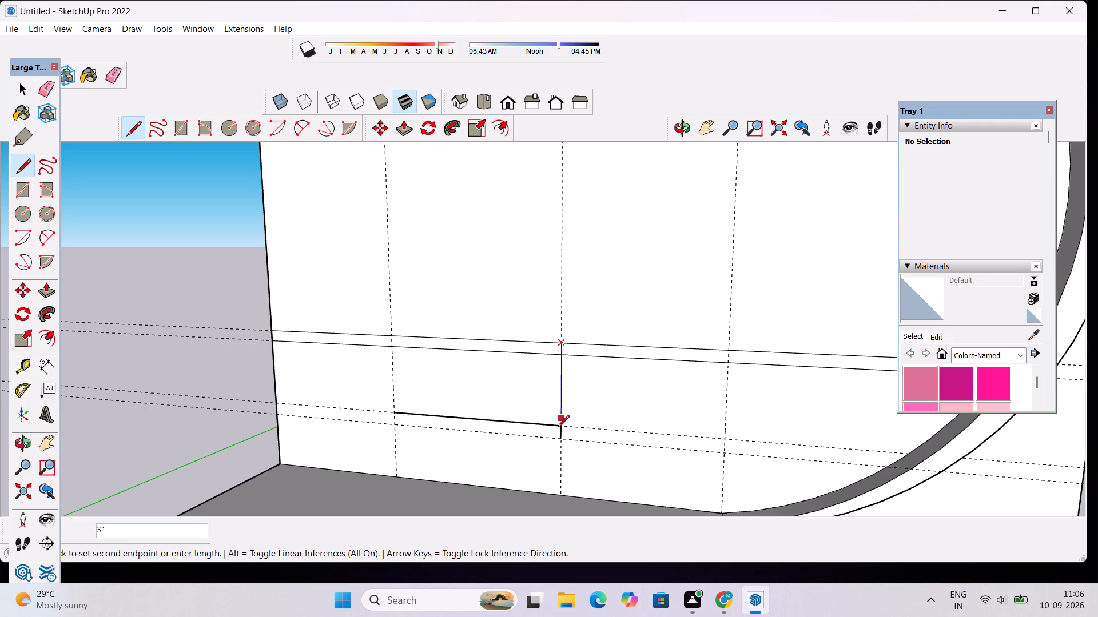
{"action": "left_click", "coordinate": [560, 499]}
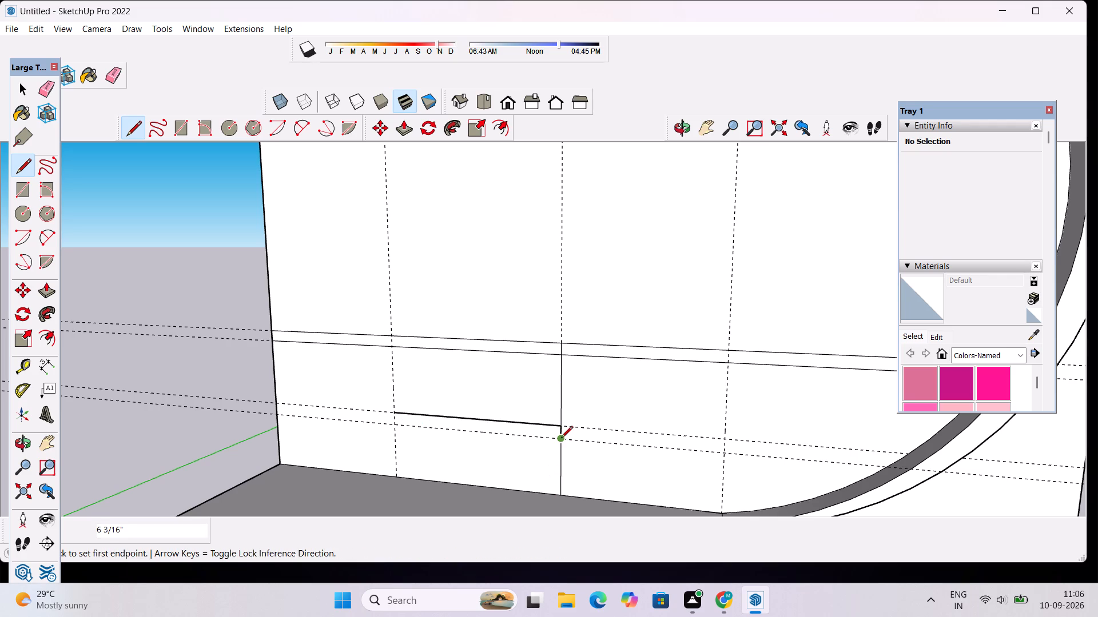
Draw a line about 1' 11/16" long along the lowest horizontal guide, from the short drop's lower end to the panel's side edge.
{"action": "left_click", "coordinate": [561, 439]}
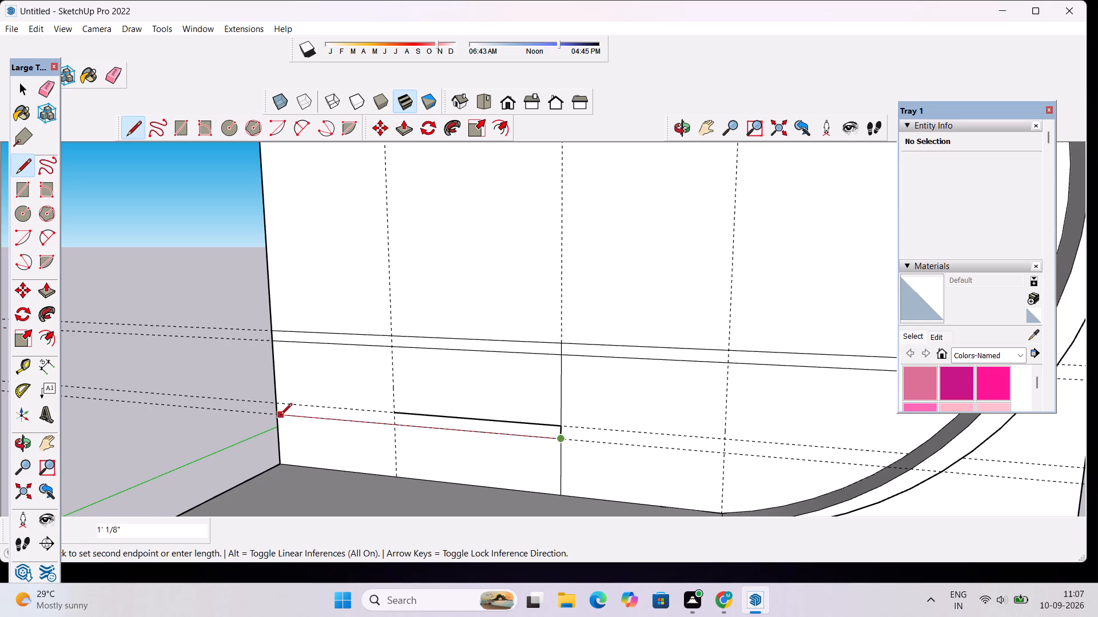
{"action": "scroll", "coordinate": [277, 415], "scroll_direction": "up", "scroll_amount": 14}
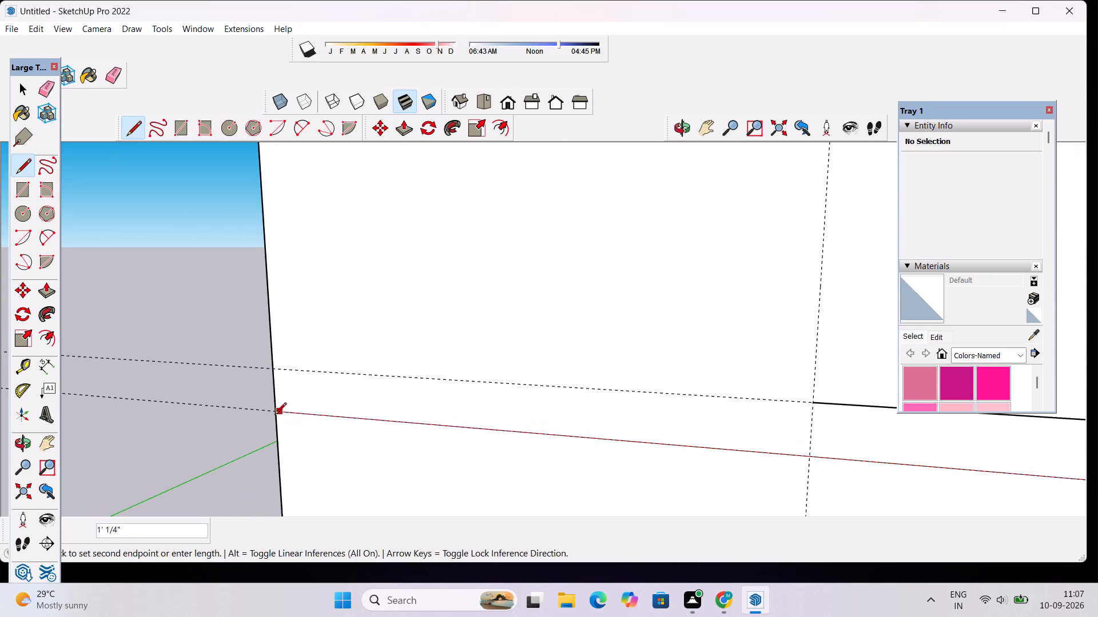
{"action": "scroll", "coordinate": [274, 412], "scroll_direction": "up", "scroll_amount": 9}
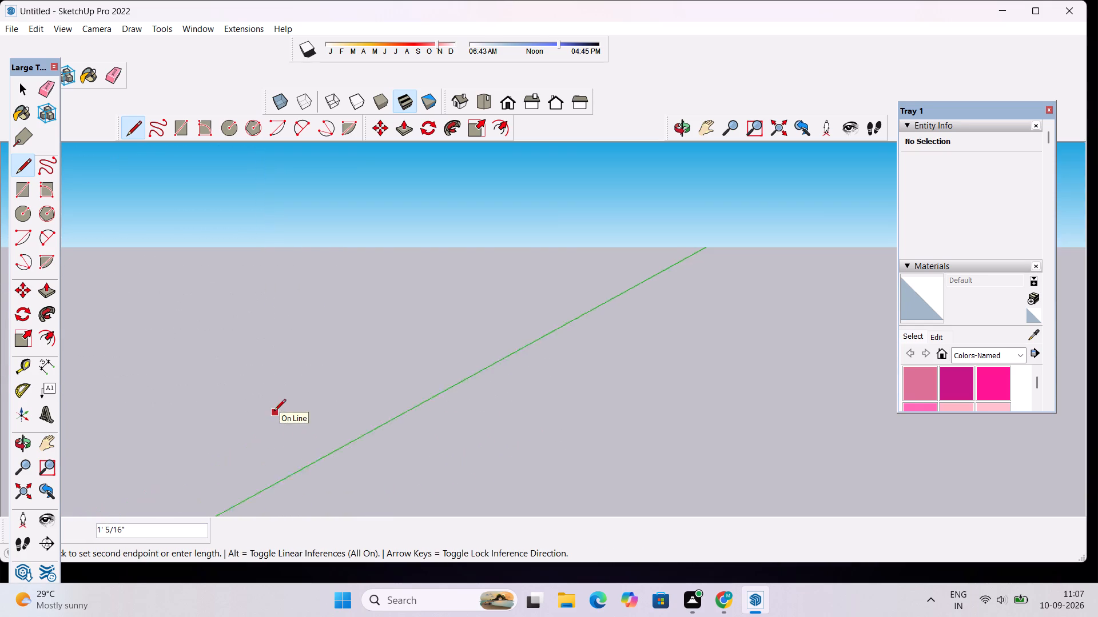
{"action": "scroll", "coordinate": [274, 412], "scroll_direction": "up", "scroll_amount": 3}
{"action": "scroll", "coordinate": [322, 402], "scroll_direction": "down", "scroll_amount": 8}
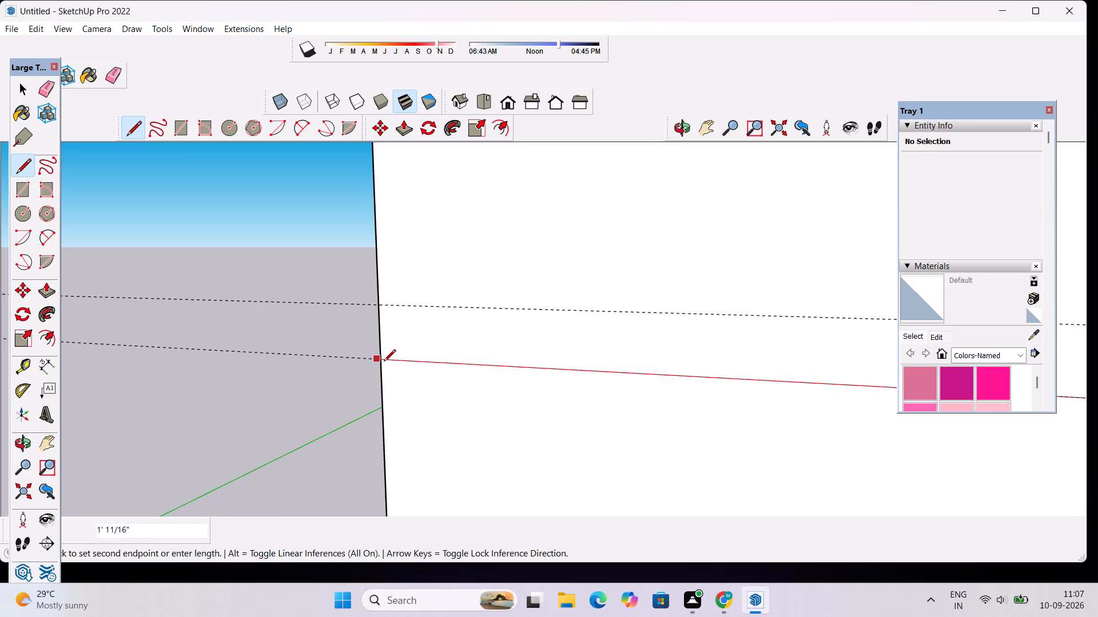
{"action": "scroll", "coordinate": [383, 360], "scroll_direction": "up", "scroll_amount": 7}
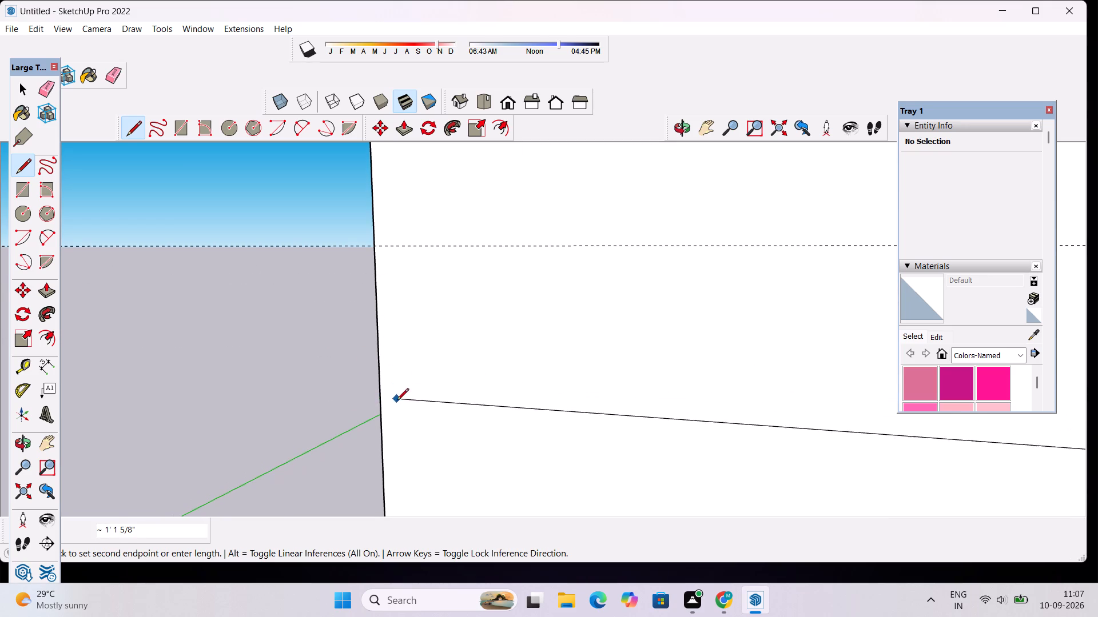
{"action": "scroll", "coordinate": [385, 332], "scroll_direction": "down", "scroll_amount": 5}
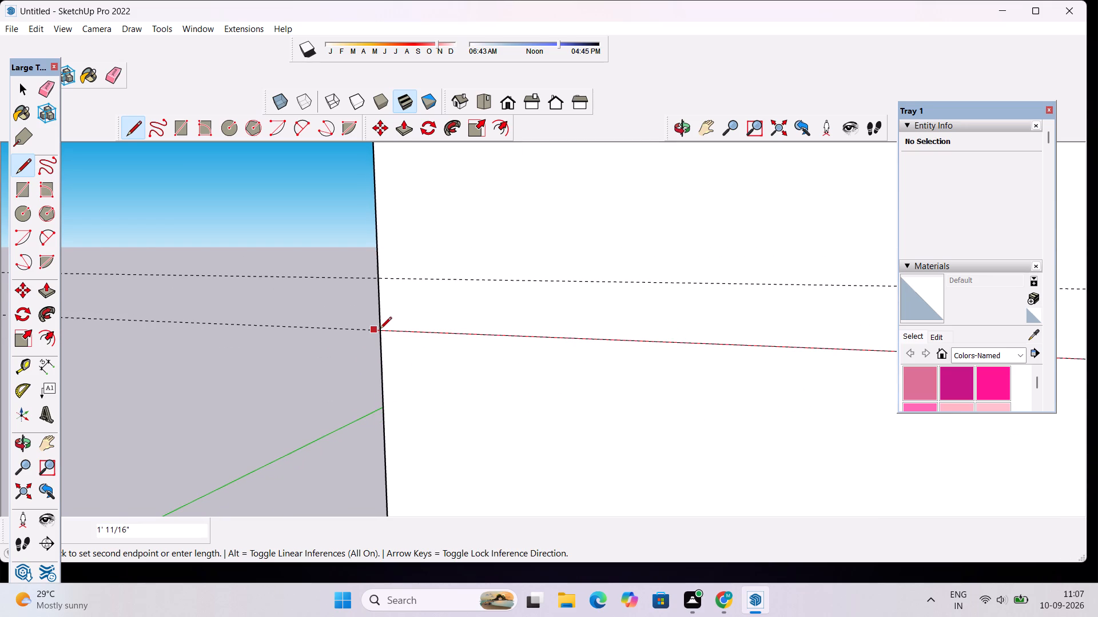
{"action": "left_click", "coordinate": [380, 330]}
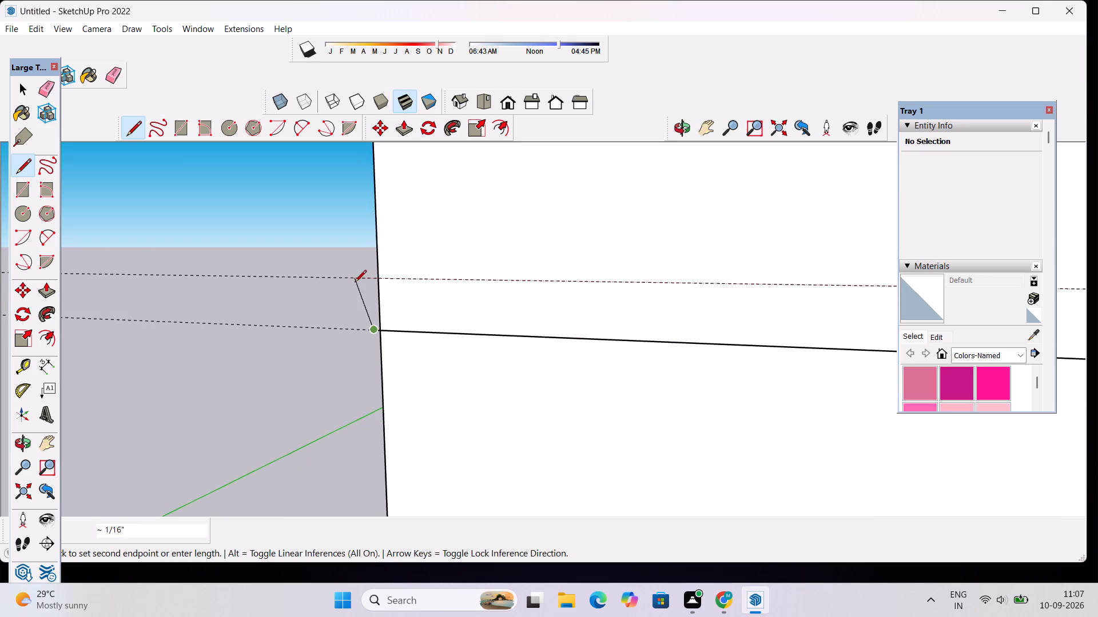
{"action": "key", "text": "space"}
Draw a line about 5 15/16" long along the lowest pair's upper guide, from the panel's side edge to the first vertical guide.
{"action": "key", "text": "l"}
{"action": "left_click", "coordinate": [377, 280]}
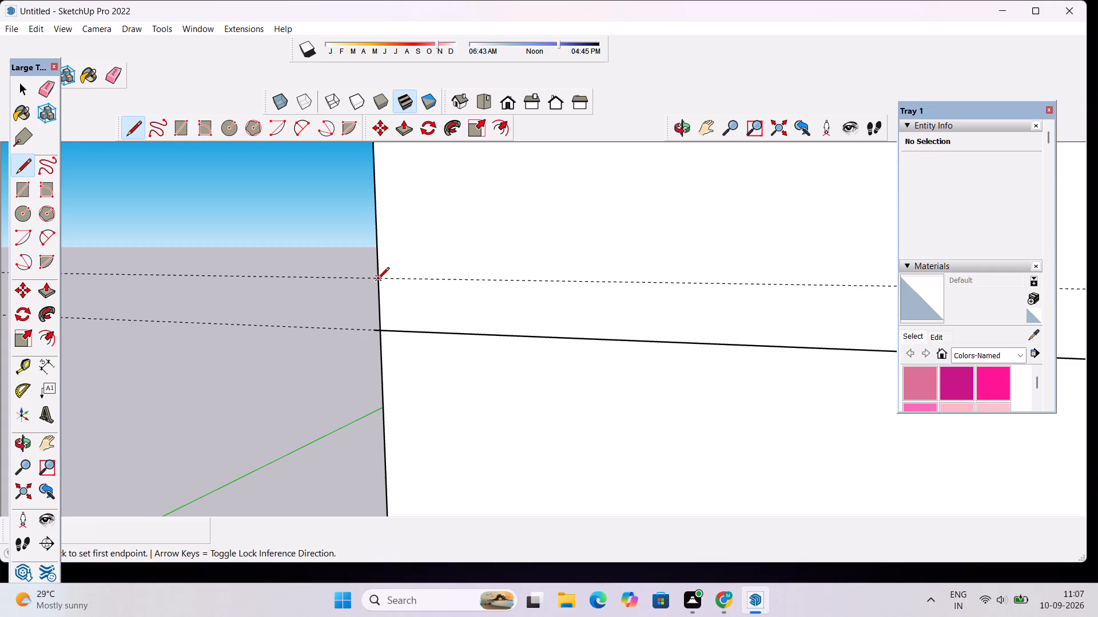
{"action": "scroll", "coordinate": [499, 286], "scroll_direction": "down", "scroll_amount": 20}
{"action": "scroll", "coordinate": [499, 286], "scroll_direction": "down", "scroll_amount": 2}
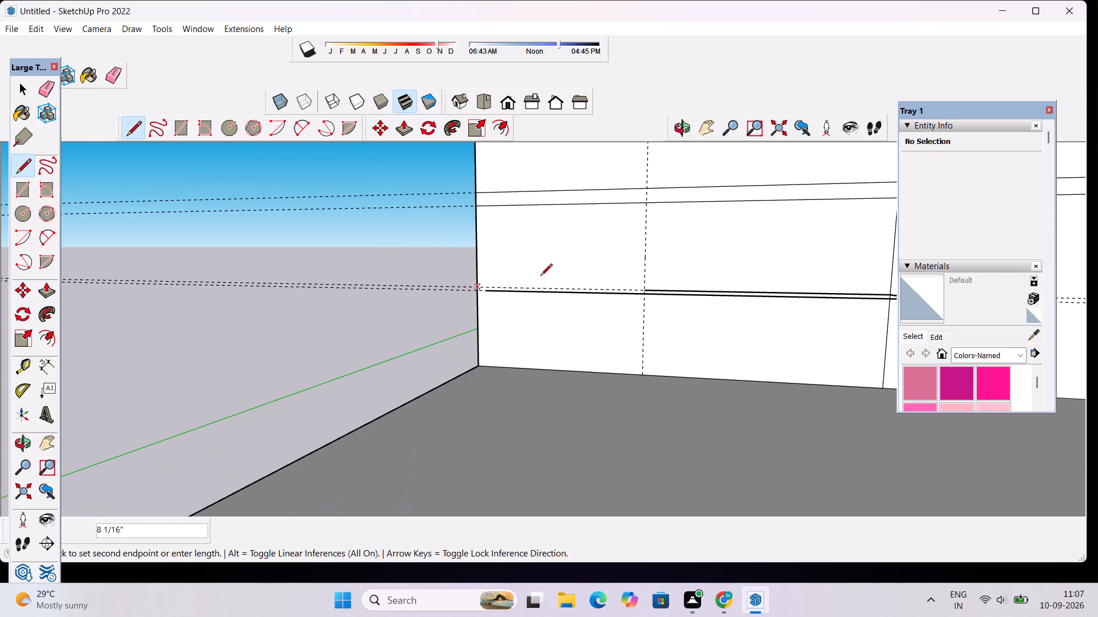
{"action": "scroll", "coordinate": [586, 287], "scroll_direction": "up", "scroll_amount": 4}
{"action": "scroll", "coordinate": [635, 290], "scroll_direction": "up", "scroll_amount": 4}
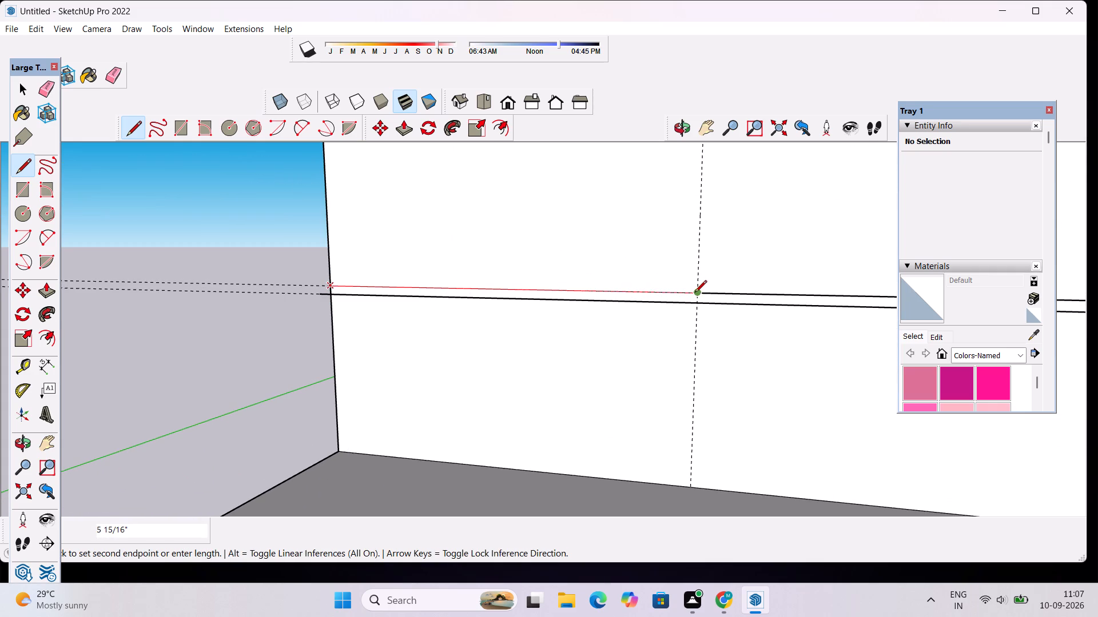
{"action": "left_click", "coordinate": [695, 293]}
Examine how the lines along the lowest guide pair meet the middle vertical line.
{"action": "scroll", "coordinate": [338, 298], "scroll_direction": "up", "scroll_amount": 11}
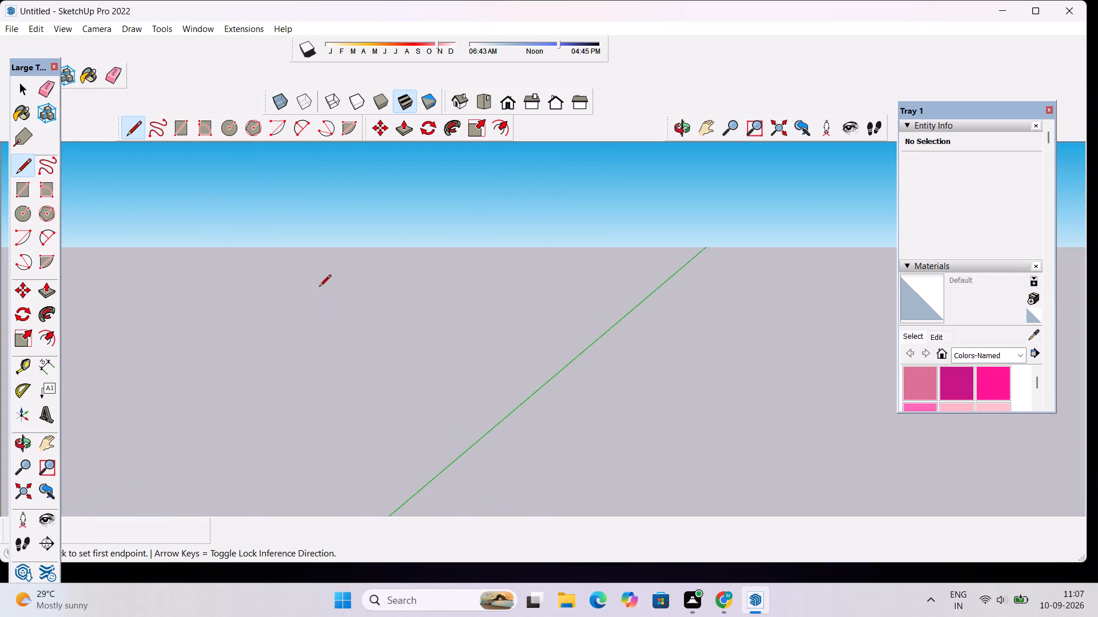
{"action": "scroll", "coordinate": [319, 286], "scroll_direction": "down", "scroll_amount": 9}
{"action": "scroll", "coordinate": [379, 298], "scroll_direction": "down", "scroll_amount": 10}
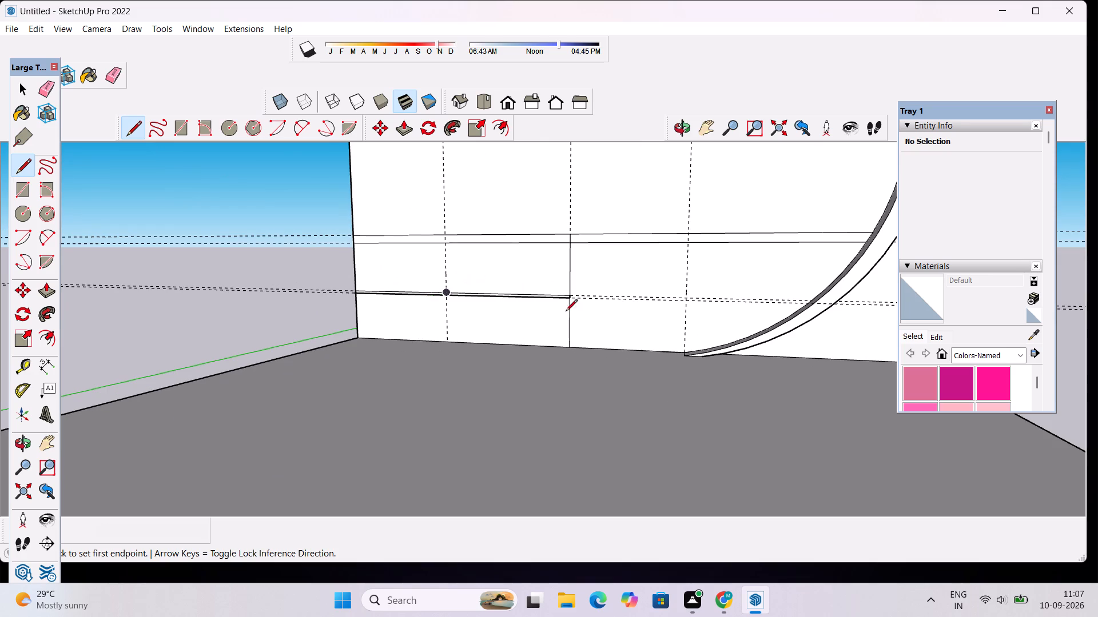
{"action": "scroll", "coordinate": [589, 305], "scroll_direction": "up", "scroll_amount": 18}
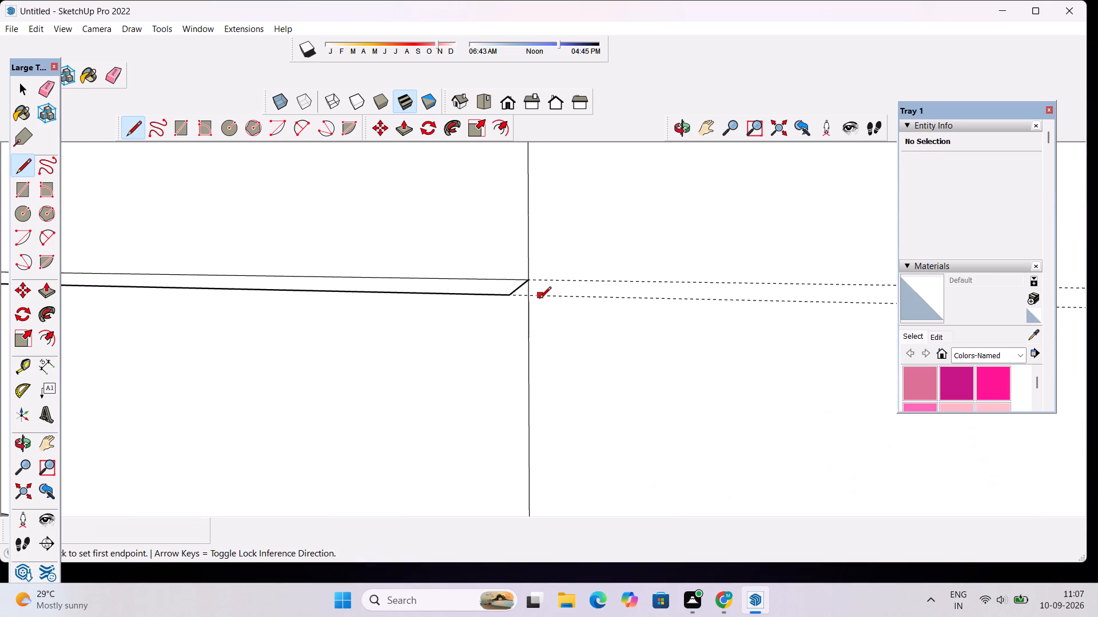
{"action": "key", "text": "ctrl+z"}
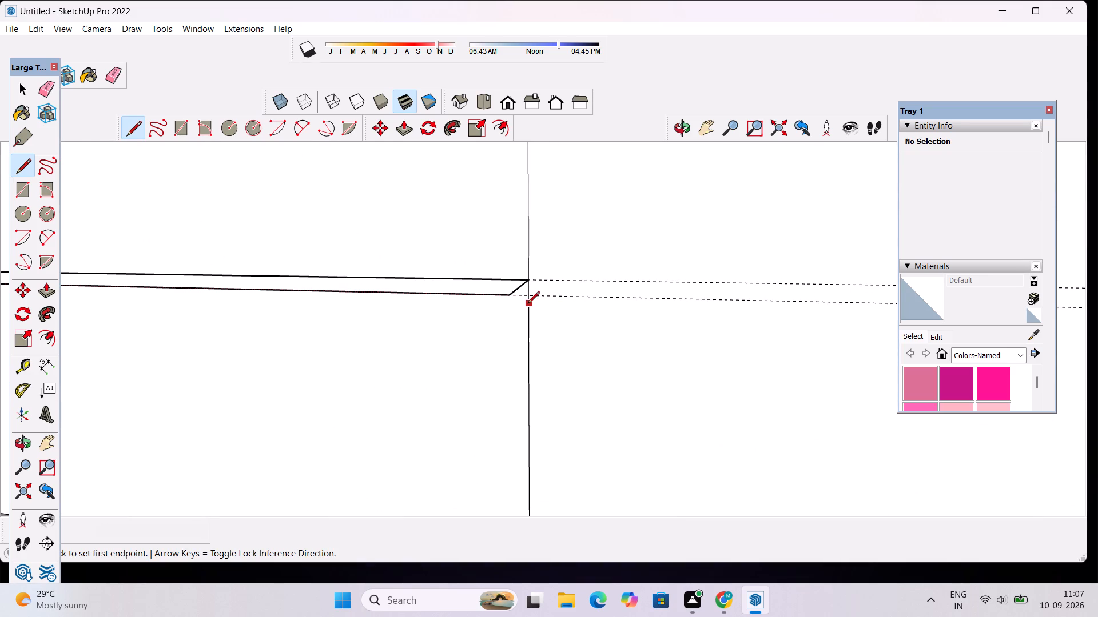
{"action": "key", "text": "ctrl+y"}
{"action": "key", "text": "space"}
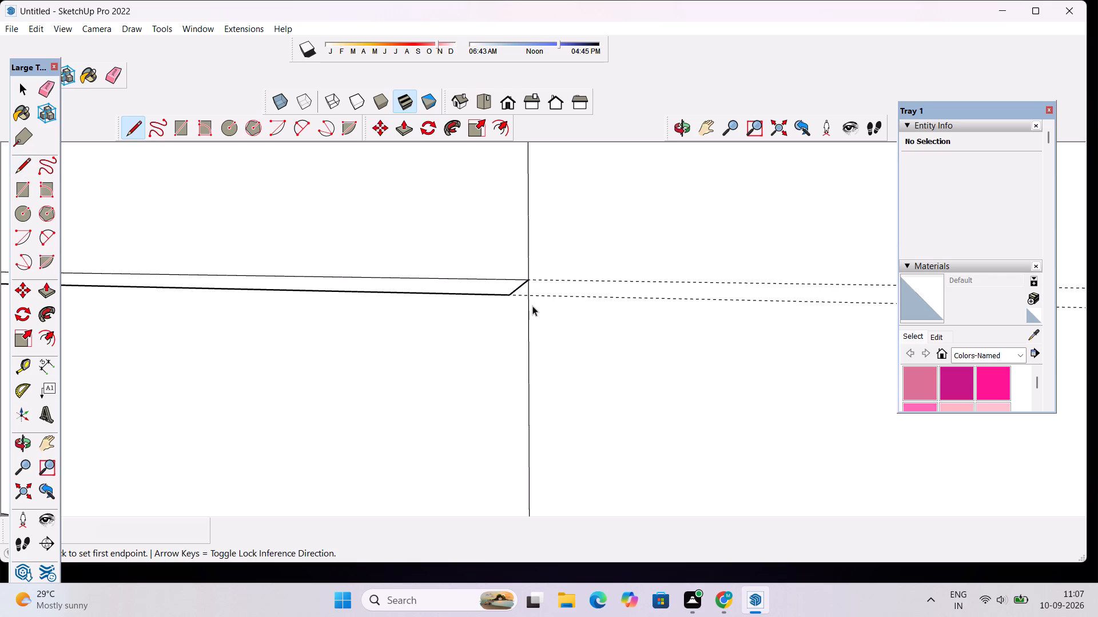
{"action": "key", "text": "l"}
{"action": "key", "text": "space"}
Erase the short slanted line joining the lowest guide pair's two lines at the middle vertical line.
{"action": "left_click", "coordinate": [114, 69]}
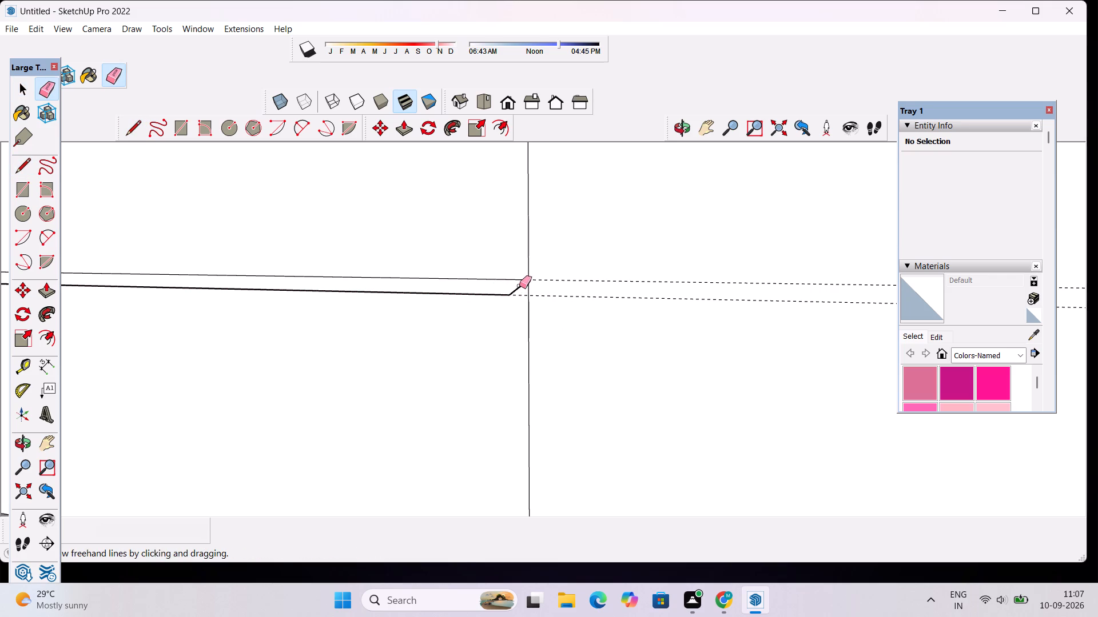
{"action": "left_click", "coordinate": [519, 286]}
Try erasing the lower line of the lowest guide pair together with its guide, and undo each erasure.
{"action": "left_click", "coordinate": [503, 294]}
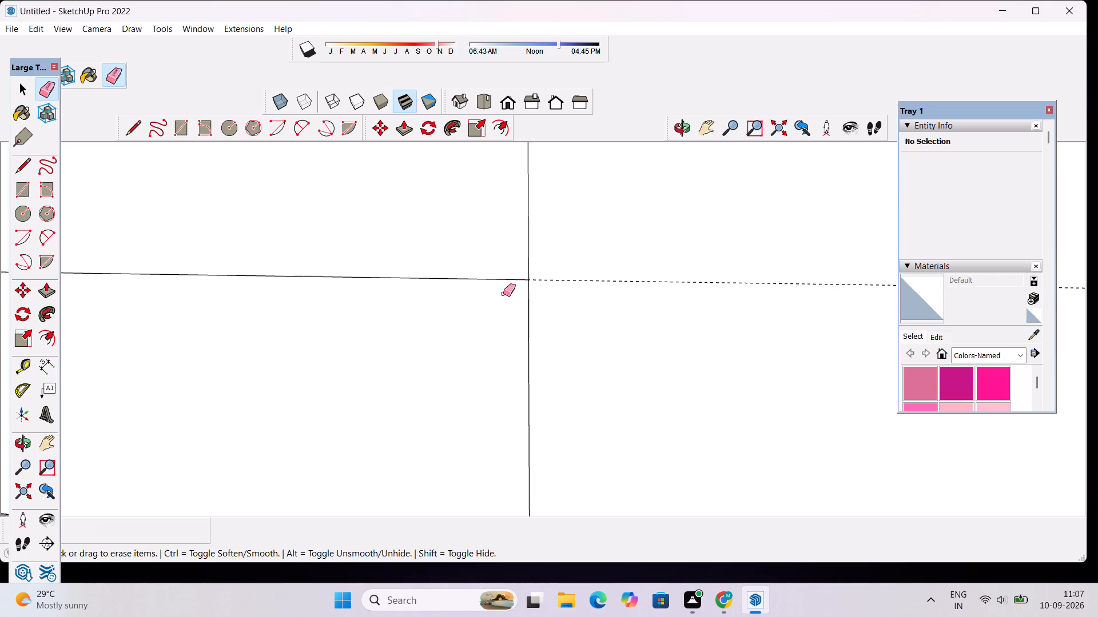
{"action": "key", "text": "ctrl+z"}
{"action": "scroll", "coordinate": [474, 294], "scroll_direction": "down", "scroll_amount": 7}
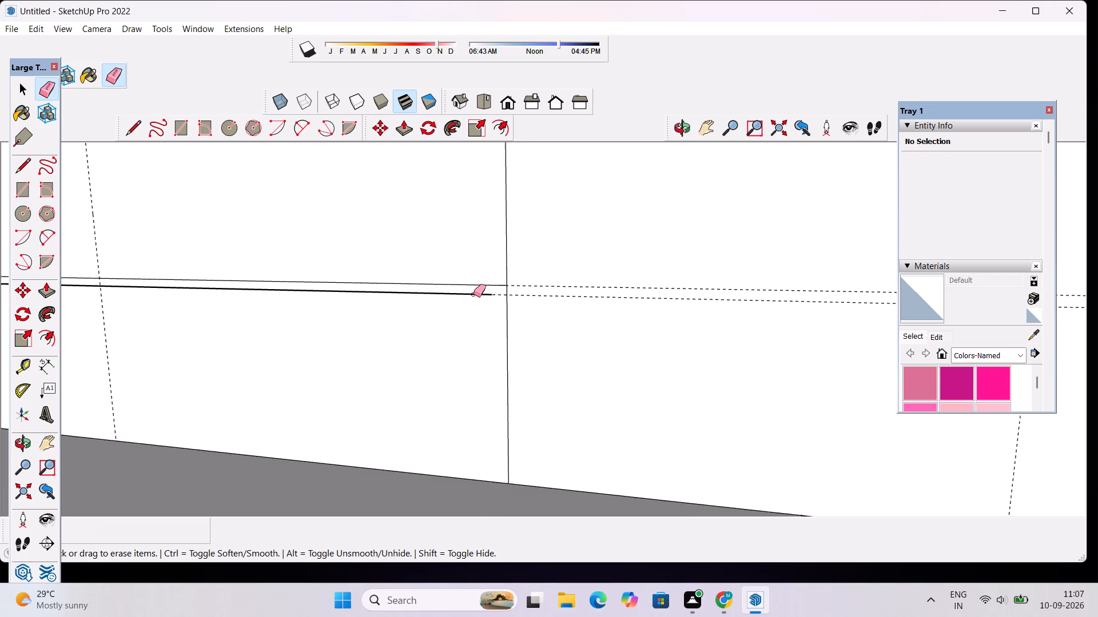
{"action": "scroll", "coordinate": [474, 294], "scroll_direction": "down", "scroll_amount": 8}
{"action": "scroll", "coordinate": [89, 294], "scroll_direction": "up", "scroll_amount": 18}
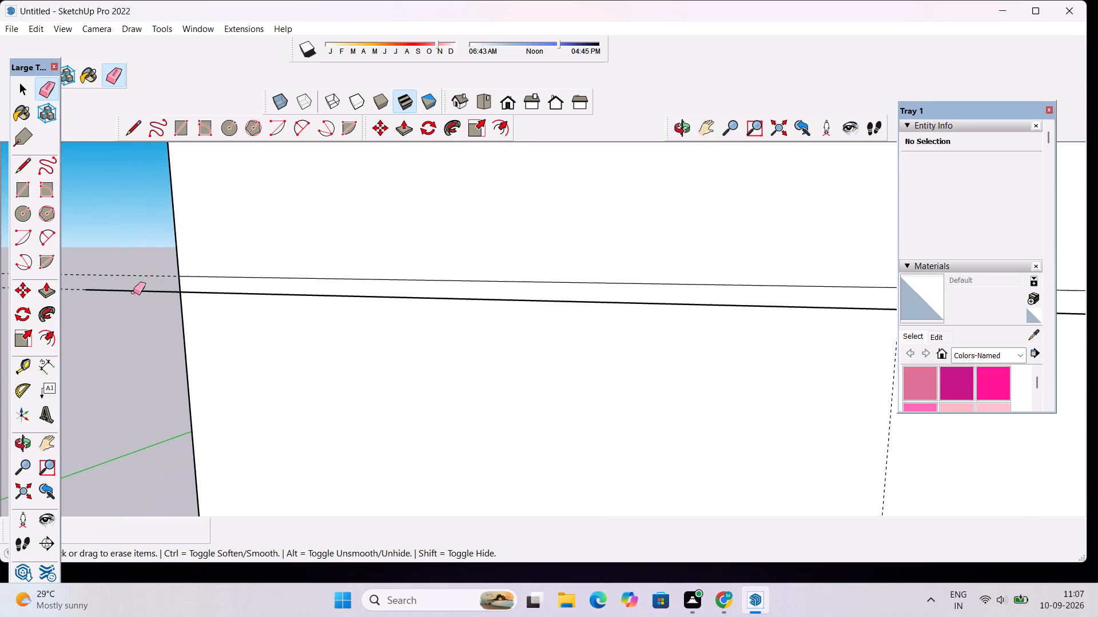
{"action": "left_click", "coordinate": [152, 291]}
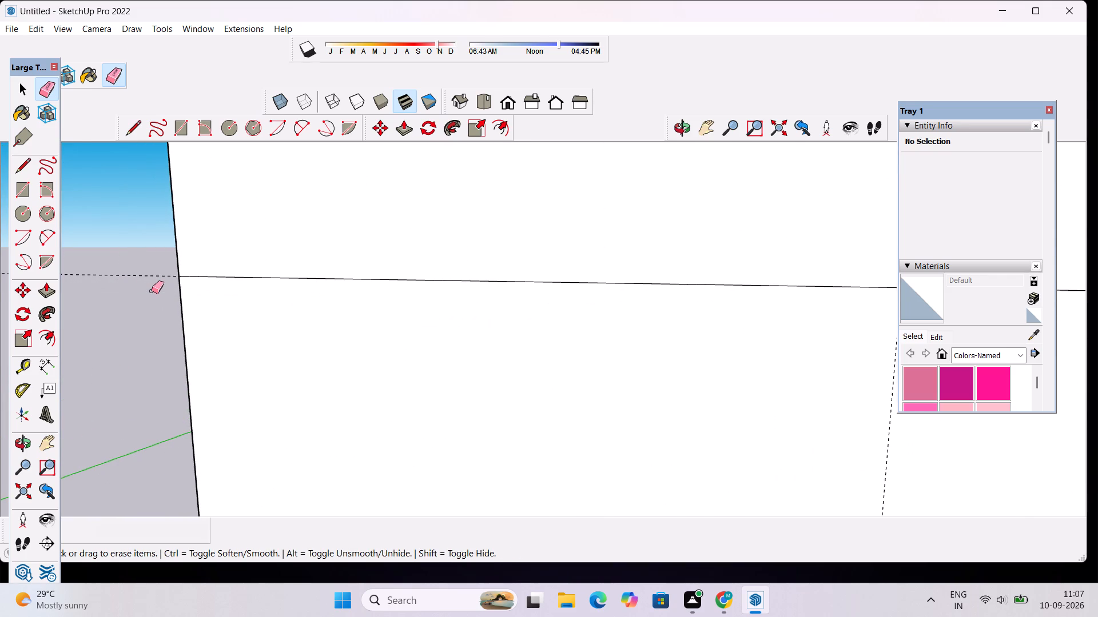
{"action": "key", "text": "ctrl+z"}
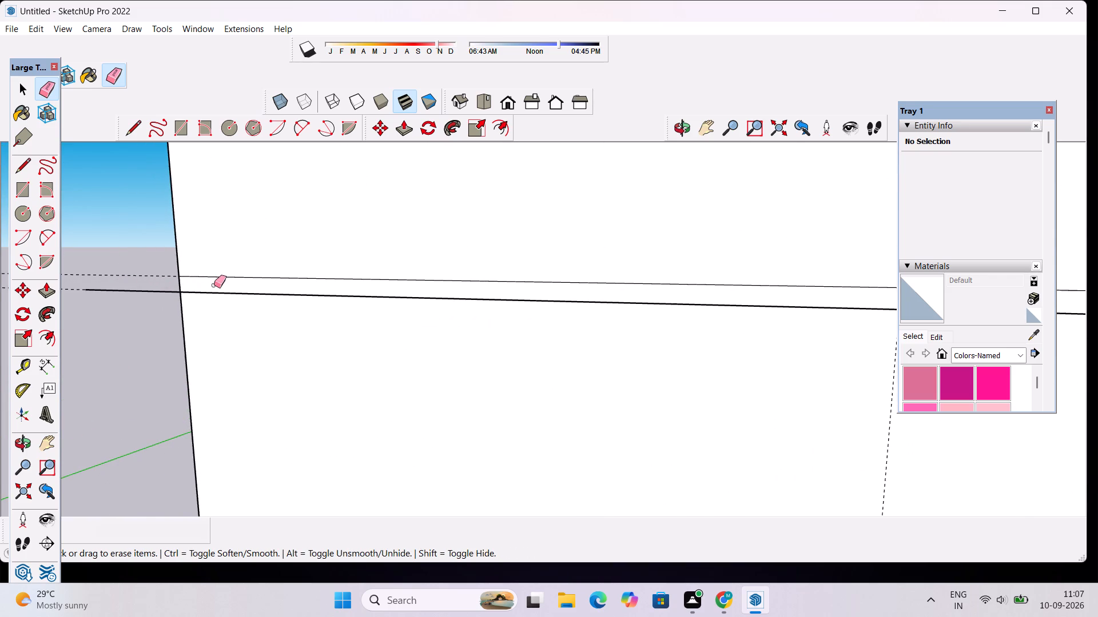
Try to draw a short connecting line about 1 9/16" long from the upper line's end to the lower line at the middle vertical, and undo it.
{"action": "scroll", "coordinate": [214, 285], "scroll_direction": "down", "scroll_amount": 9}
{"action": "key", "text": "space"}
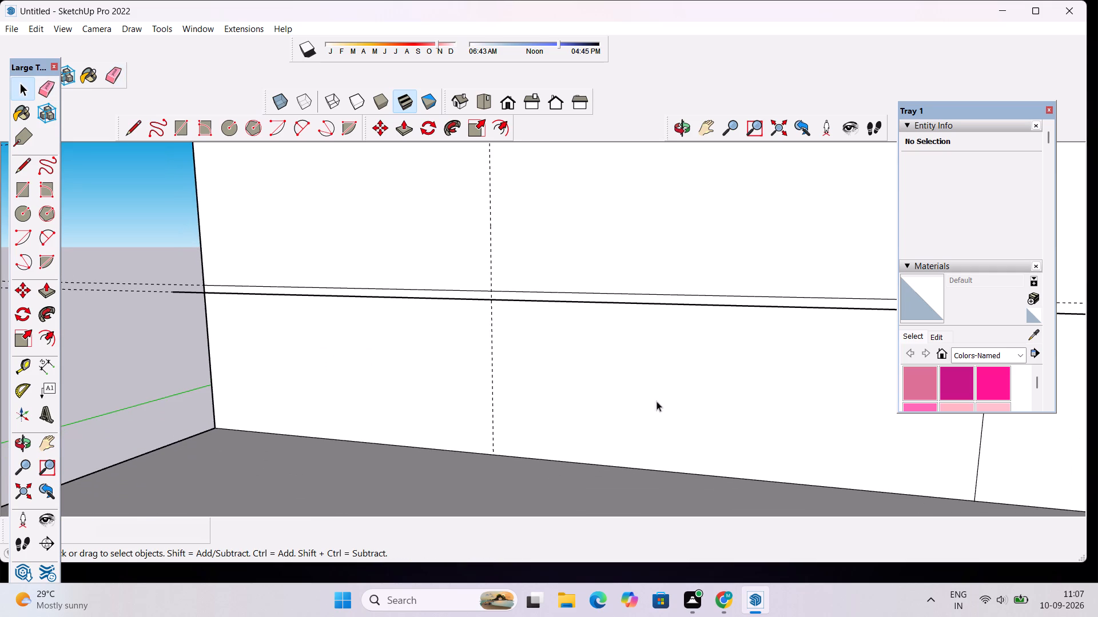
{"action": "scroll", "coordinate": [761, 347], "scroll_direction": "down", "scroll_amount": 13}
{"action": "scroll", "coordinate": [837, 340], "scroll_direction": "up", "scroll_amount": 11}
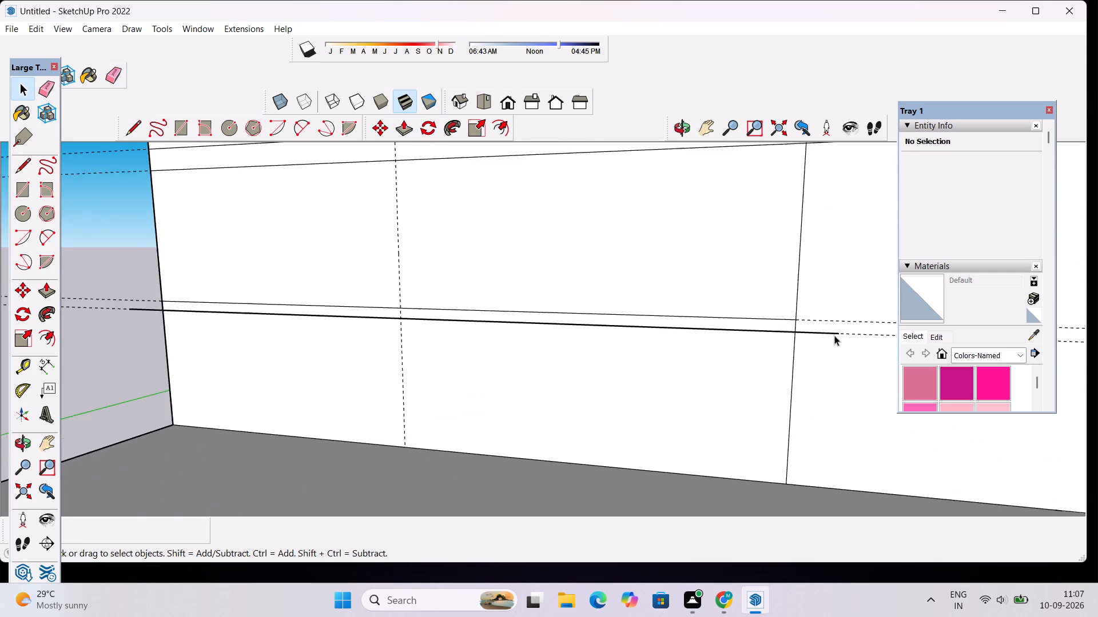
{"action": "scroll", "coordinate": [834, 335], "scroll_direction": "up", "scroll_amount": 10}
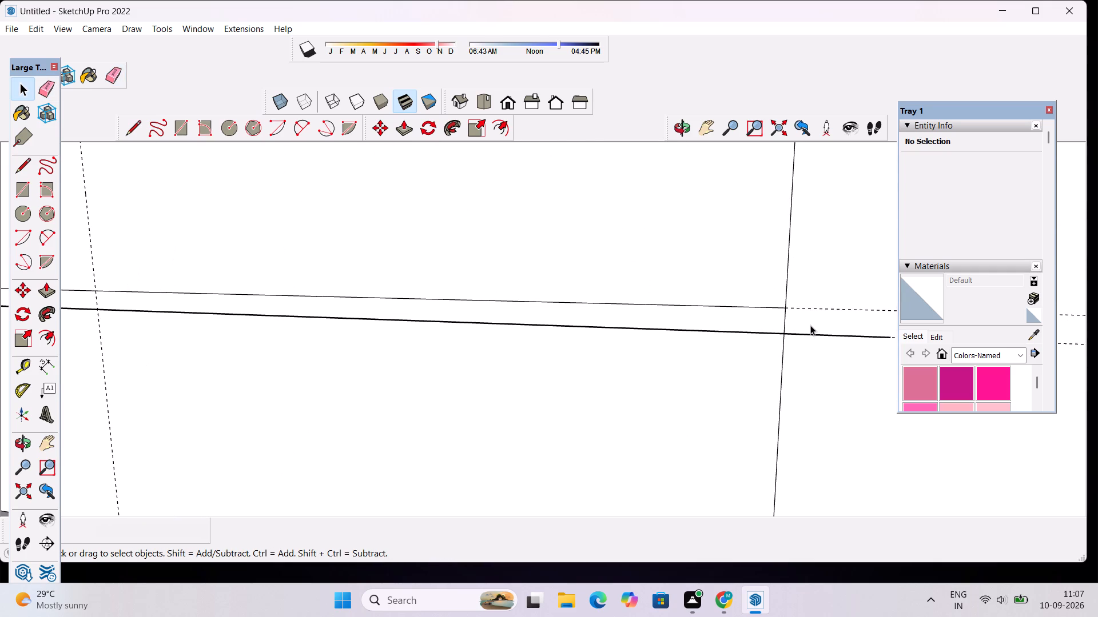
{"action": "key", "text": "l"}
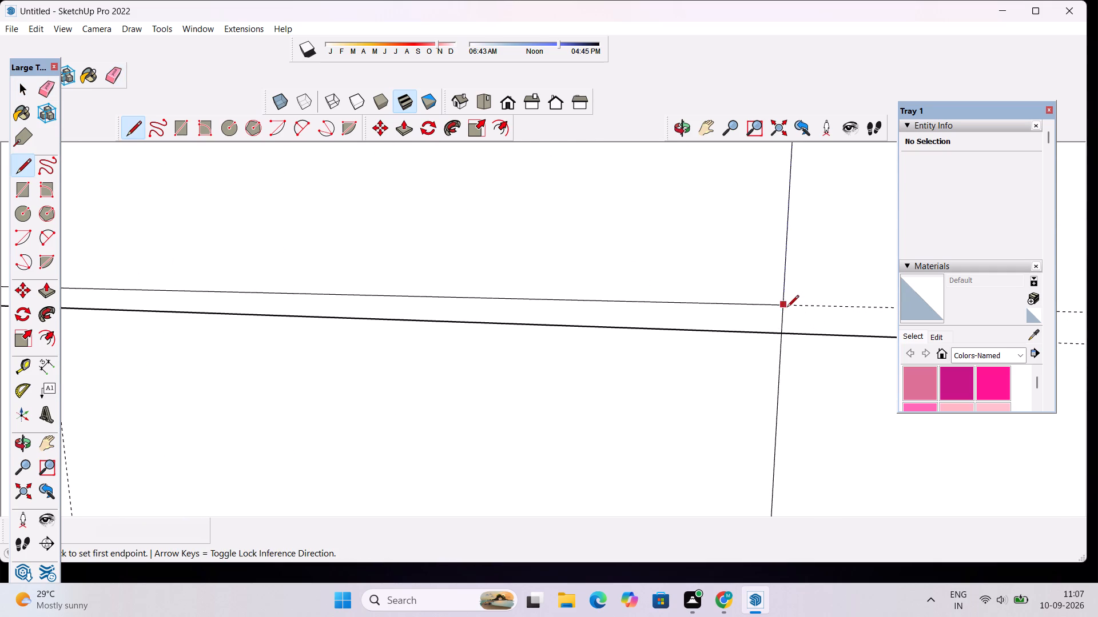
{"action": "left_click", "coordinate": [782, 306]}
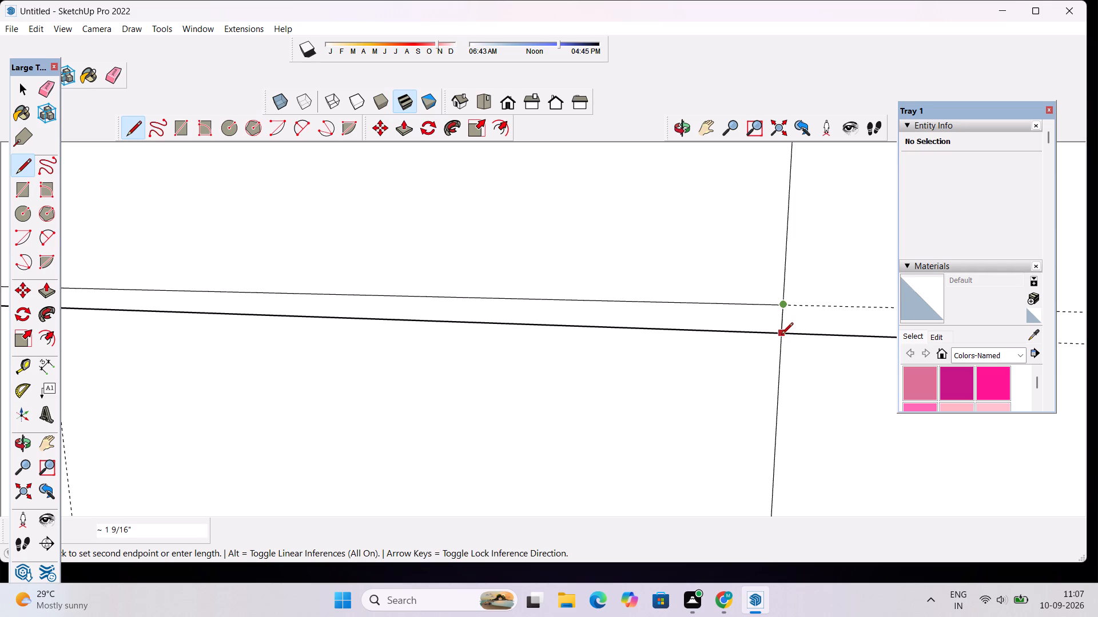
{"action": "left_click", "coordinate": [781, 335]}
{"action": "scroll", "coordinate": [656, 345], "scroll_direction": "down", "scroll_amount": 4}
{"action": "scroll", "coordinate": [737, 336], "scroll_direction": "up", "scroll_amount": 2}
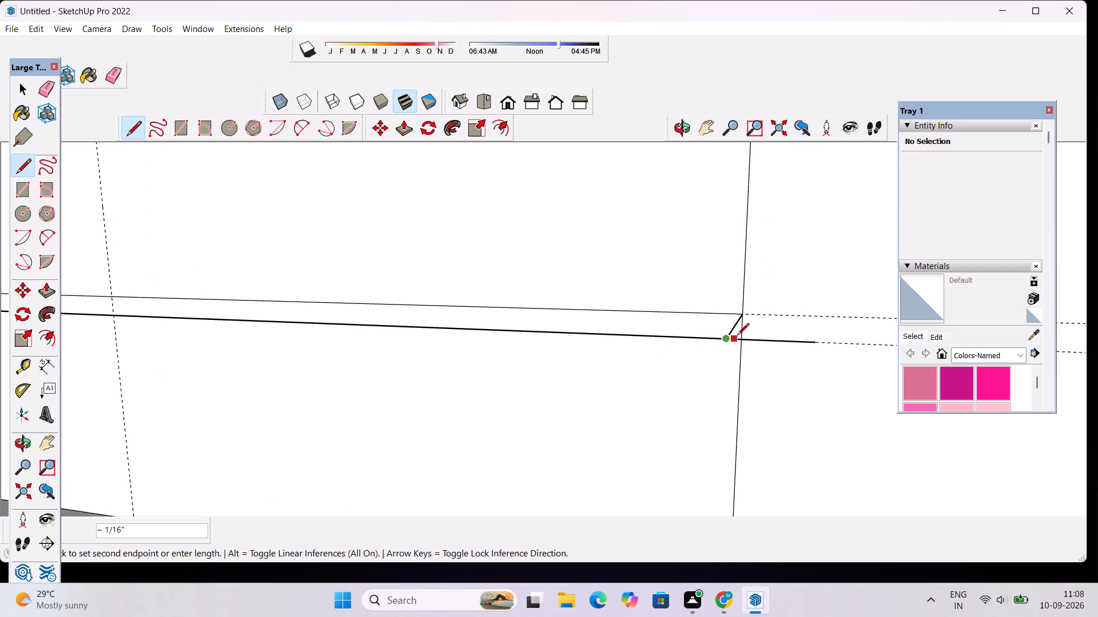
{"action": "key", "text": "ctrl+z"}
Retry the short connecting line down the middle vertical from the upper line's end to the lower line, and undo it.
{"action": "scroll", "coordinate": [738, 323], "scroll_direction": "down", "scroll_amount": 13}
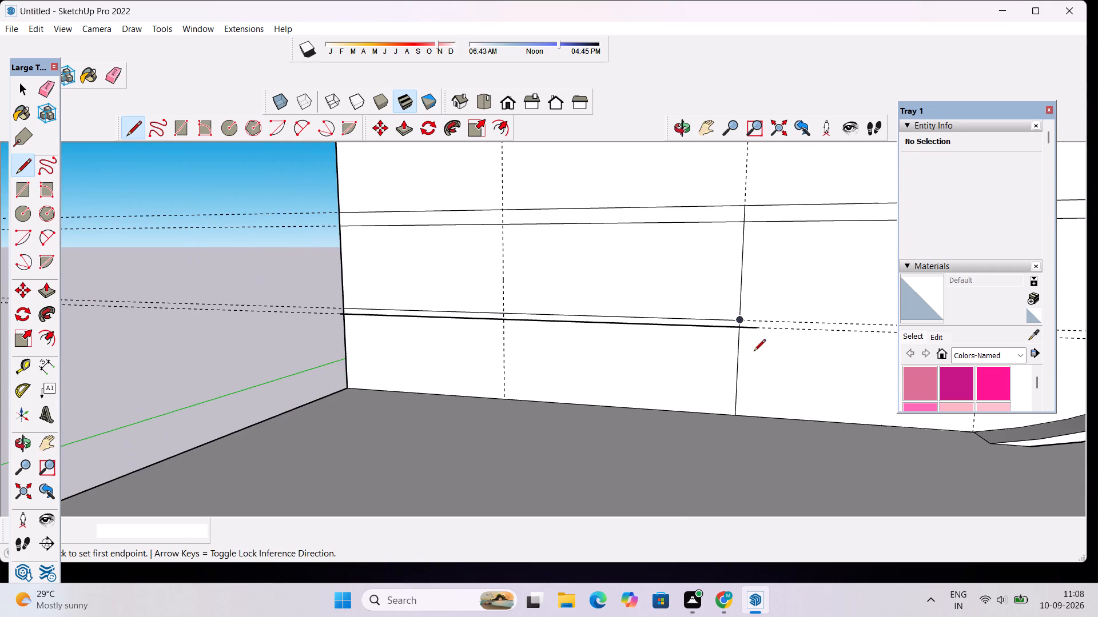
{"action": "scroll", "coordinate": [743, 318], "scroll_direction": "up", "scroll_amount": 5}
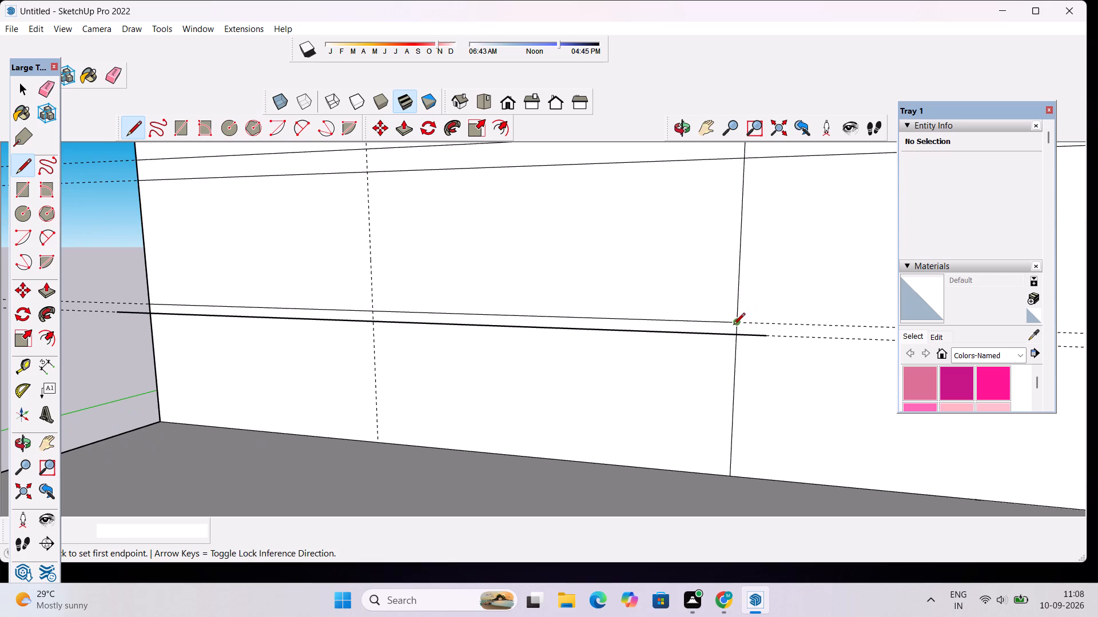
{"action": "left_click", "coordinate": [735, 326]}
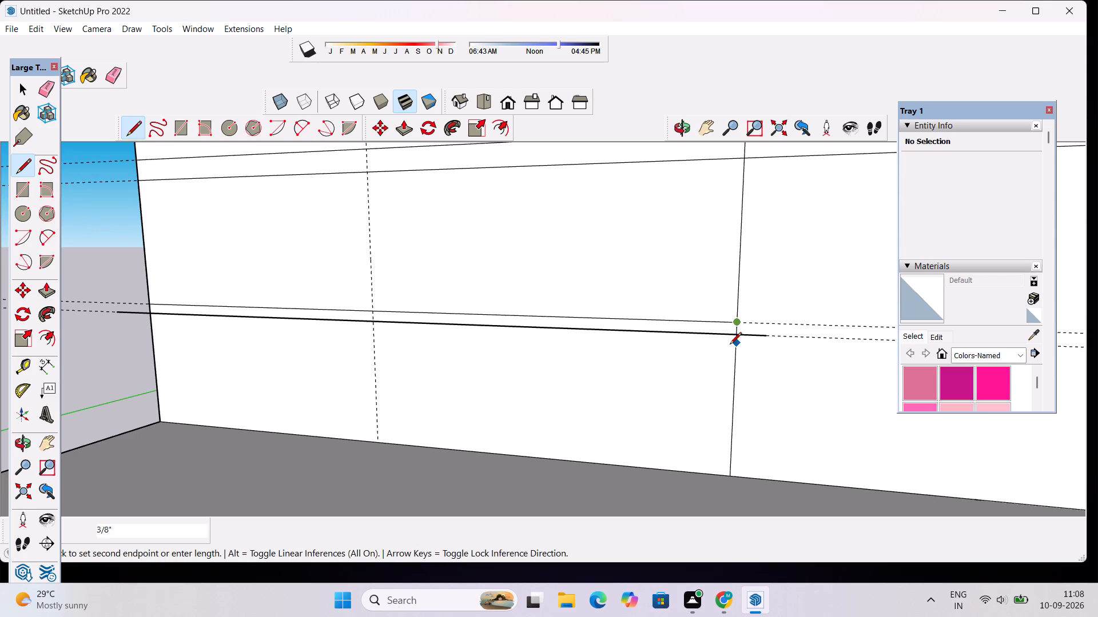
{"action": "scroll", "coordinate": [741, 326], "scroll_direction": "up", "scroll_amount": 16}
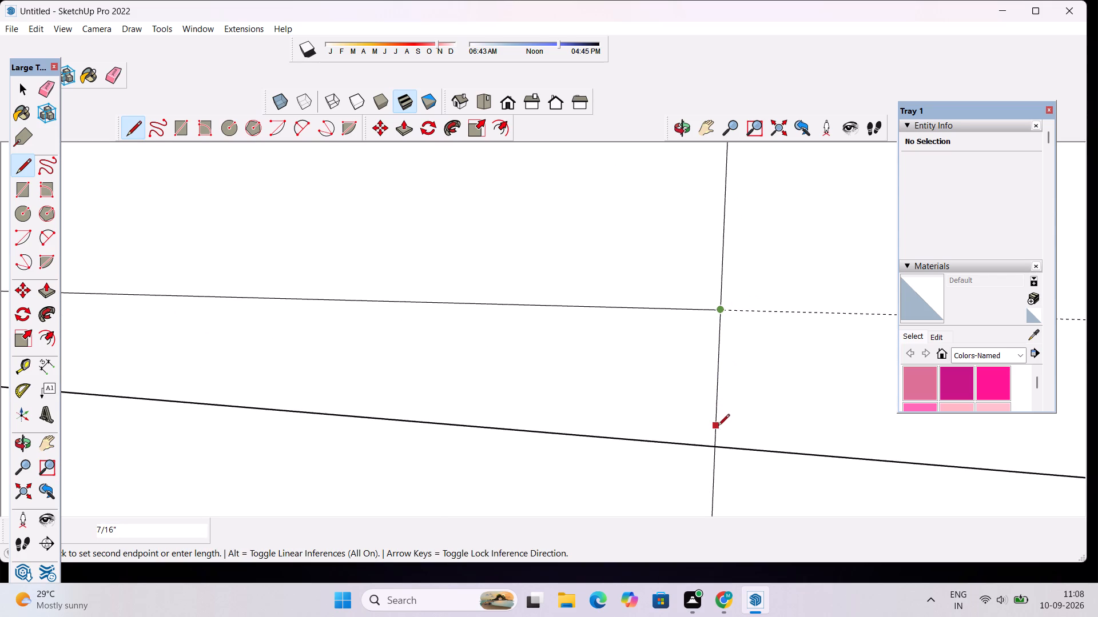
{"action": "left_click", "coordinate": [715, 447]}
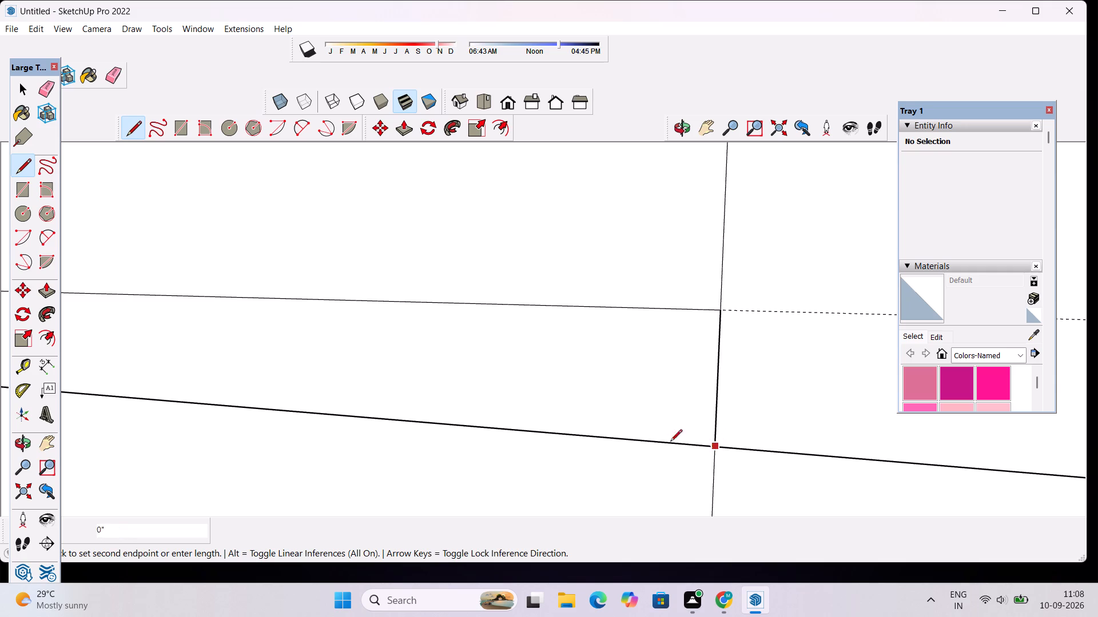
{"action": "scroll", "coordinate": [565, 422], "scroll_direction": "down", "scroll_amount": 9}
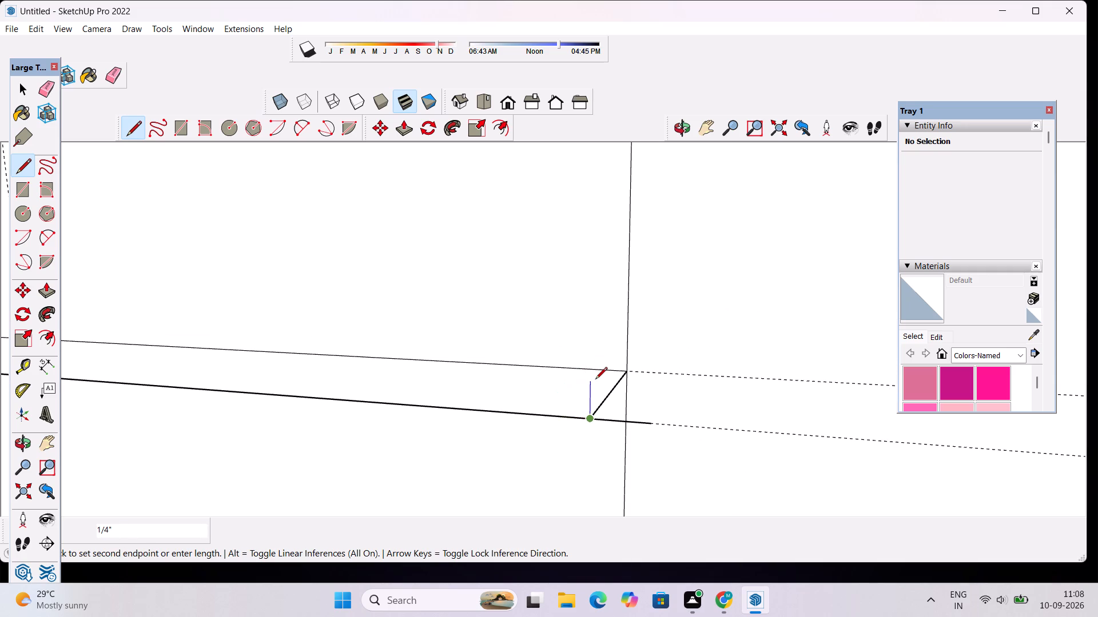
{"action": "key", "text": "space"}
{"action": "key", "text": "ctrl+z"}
Delete the lower guide of the lowest horizontal pair, which lies in front of the panel's face.
{"action": "left_click", "coordinate": [687, 131]}
{"action": "left_click_drag", "start_coordinate": [794, 369], "coordinate": [564, 387]}
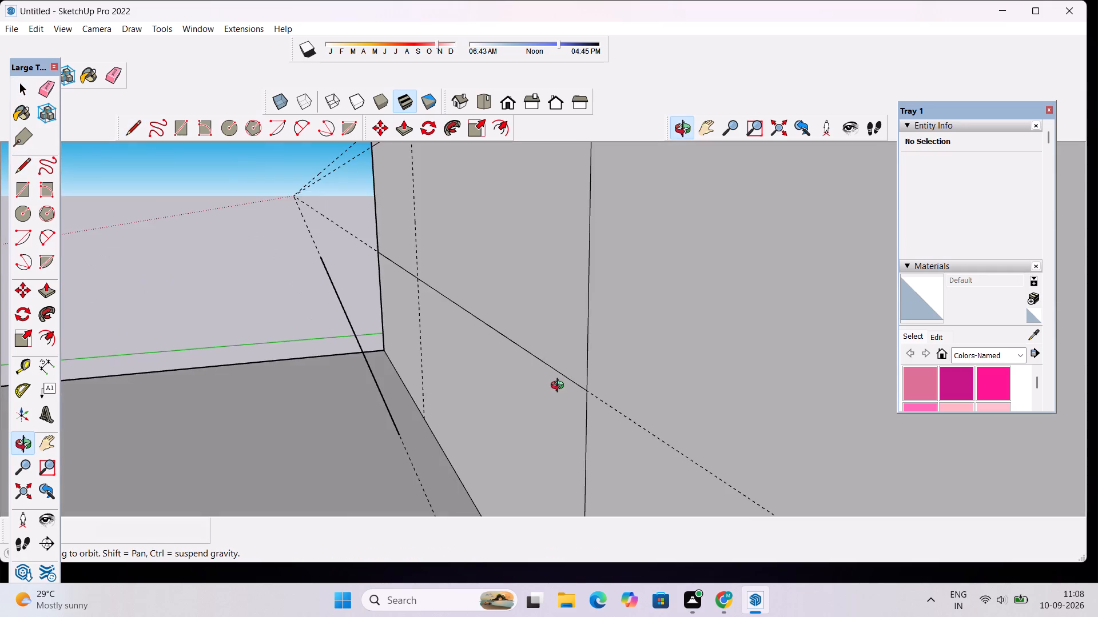
{"action": "scroll", "coordinate": [559, 384], "scroll_direction": "down", "scroll_amount": 9}
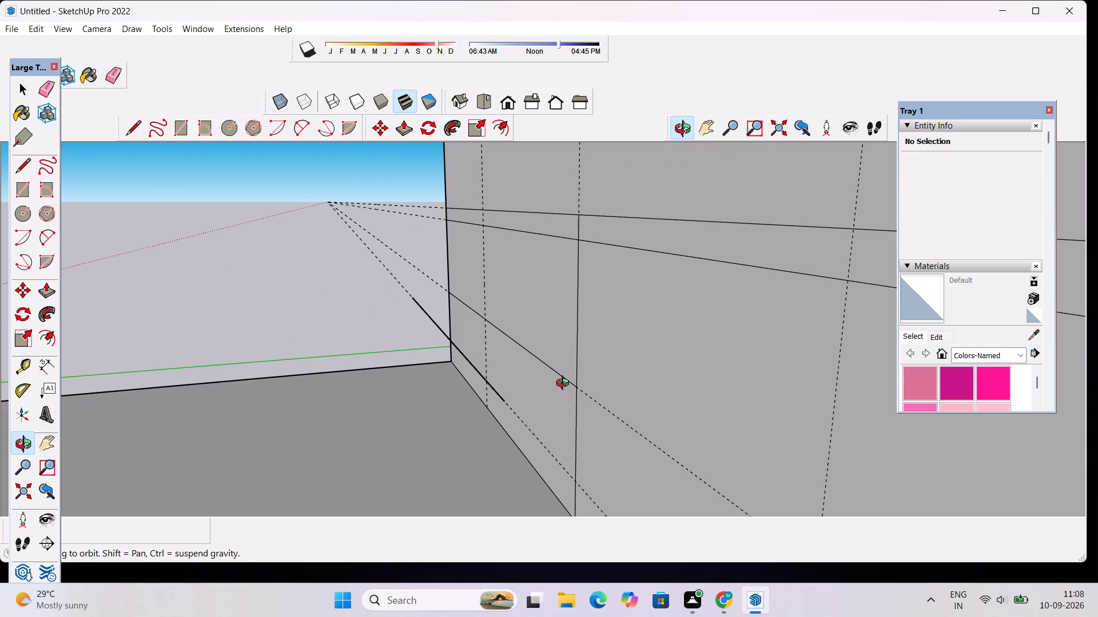
{"action": "key", "text": "space"}
{"action": "left_click", "coordinate": [389, 271]}
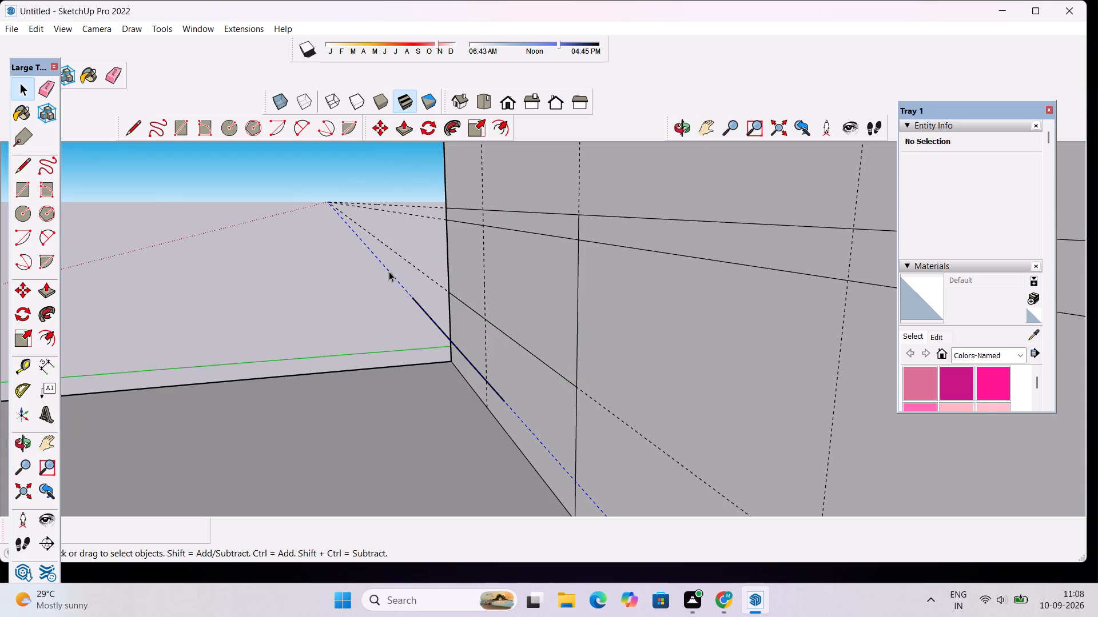
{"action": "key", "text": "Delete"}
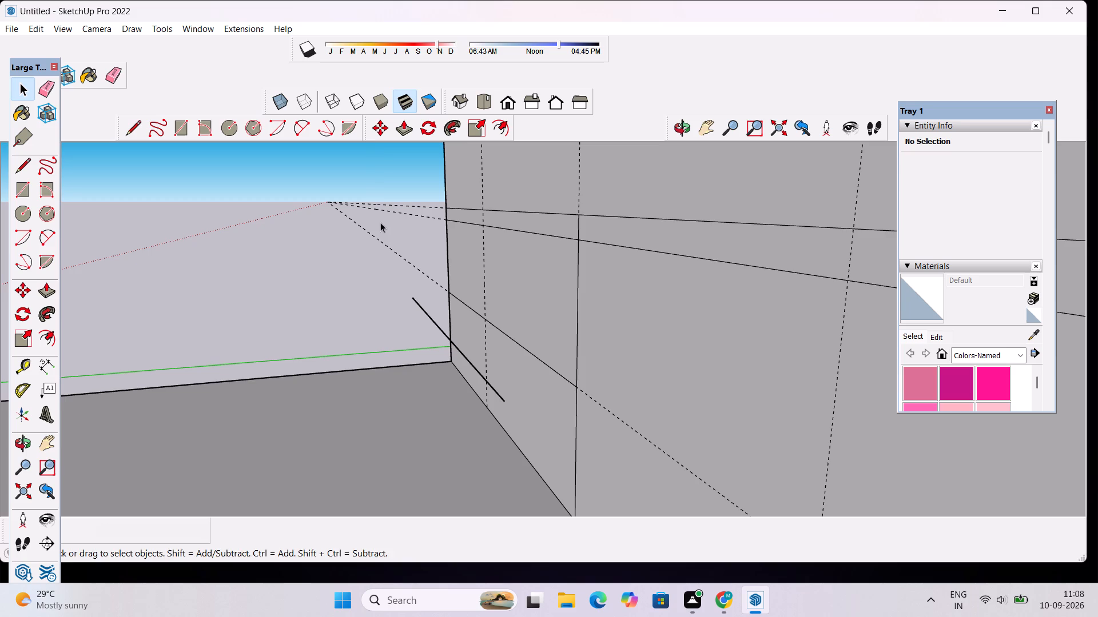
Erase the loose line left in front of the panel where the deleted lower guide ran.
{"action": "left_click", "coordinate": [113, 82]}
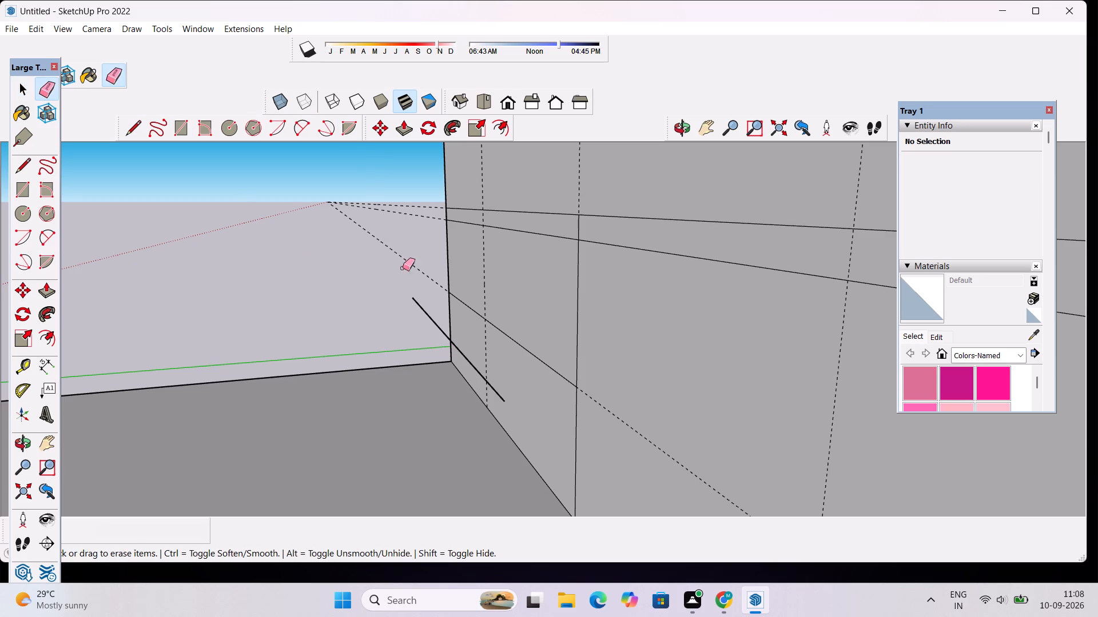
{"action": "left_click_drag", "start_coordinate": [433, 299], "coordinate": [432, 319]}
{"action": "scroll", "coordinate": [432, 306], "scroll_direction": "down", "scroll_amount": 9}
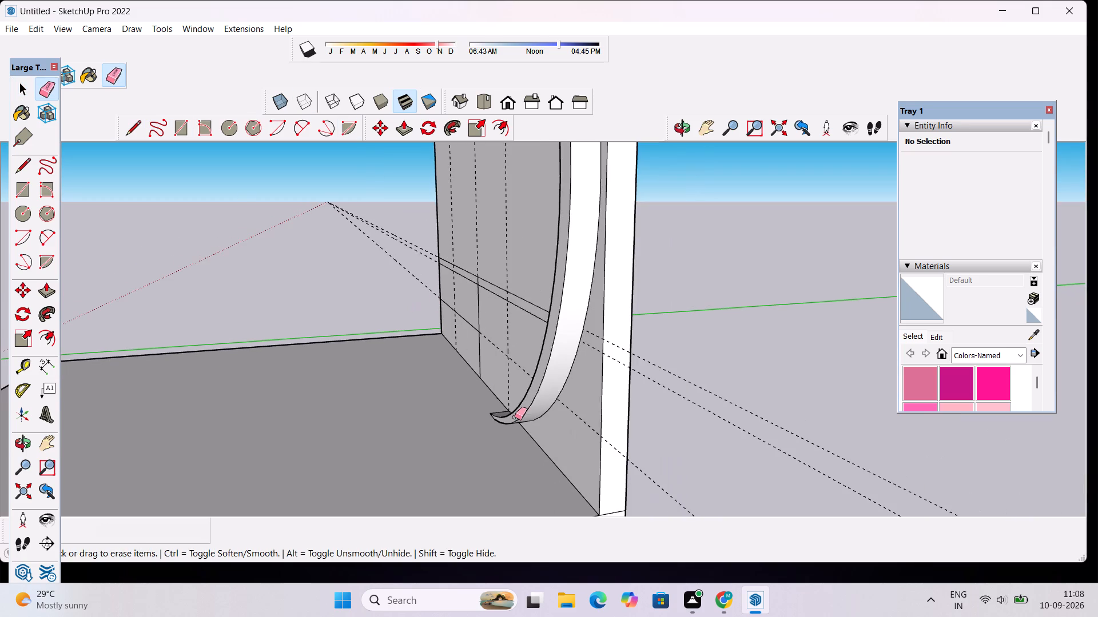
{"action": "scroll", "coordinate": [497, 355], "scroll_direction": "up", "scroll_amount": 6}
{"action": "key", "text": "space"}
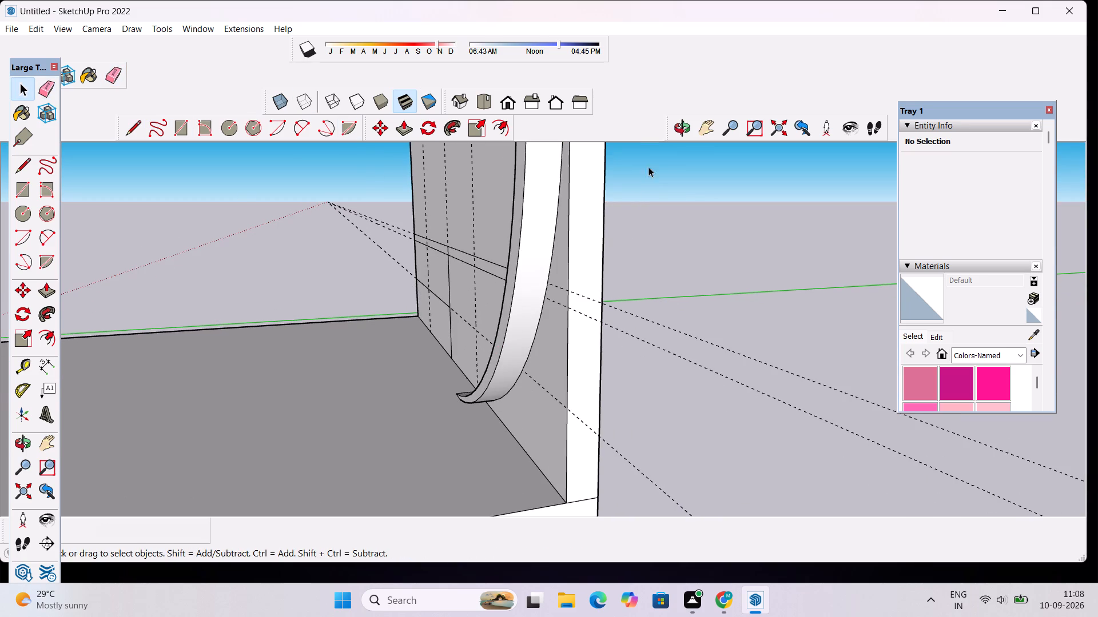
Copy the remaining lowest horizontal guide about 5/16" downward on the panel's face.
{"action": "left_click", "coordinate": [677, 129]}
{"action": "left_click_drag", "start_coordinate": [450, 297], "coordinate": [550, 290]}
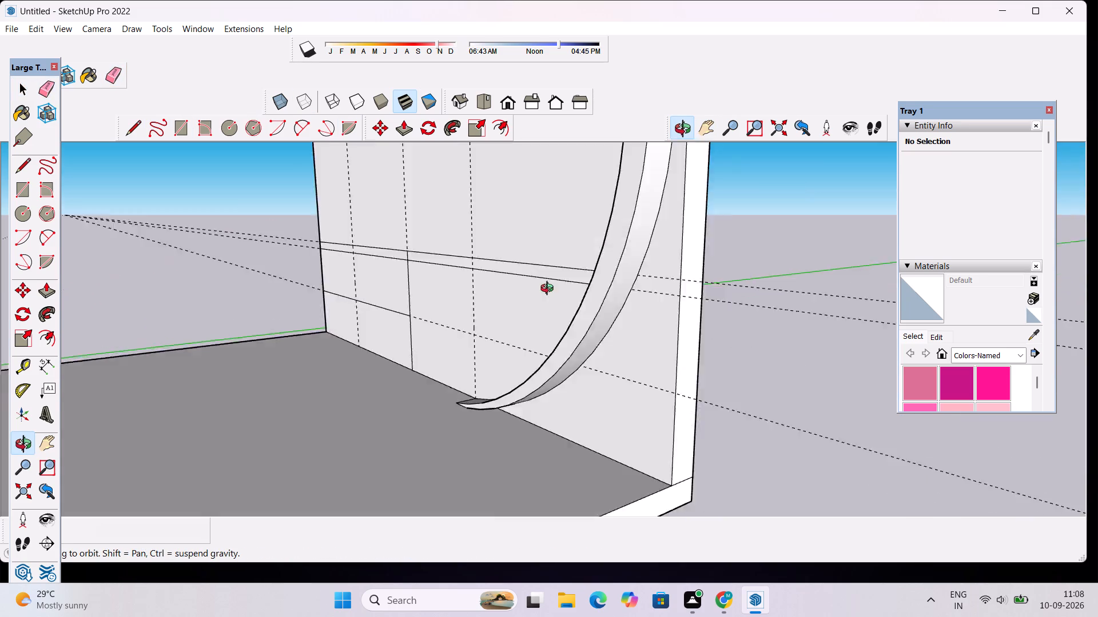
{"action": "left_click_drag", "start_coordinate": [550, 290], "coordinate": [711, 358]}
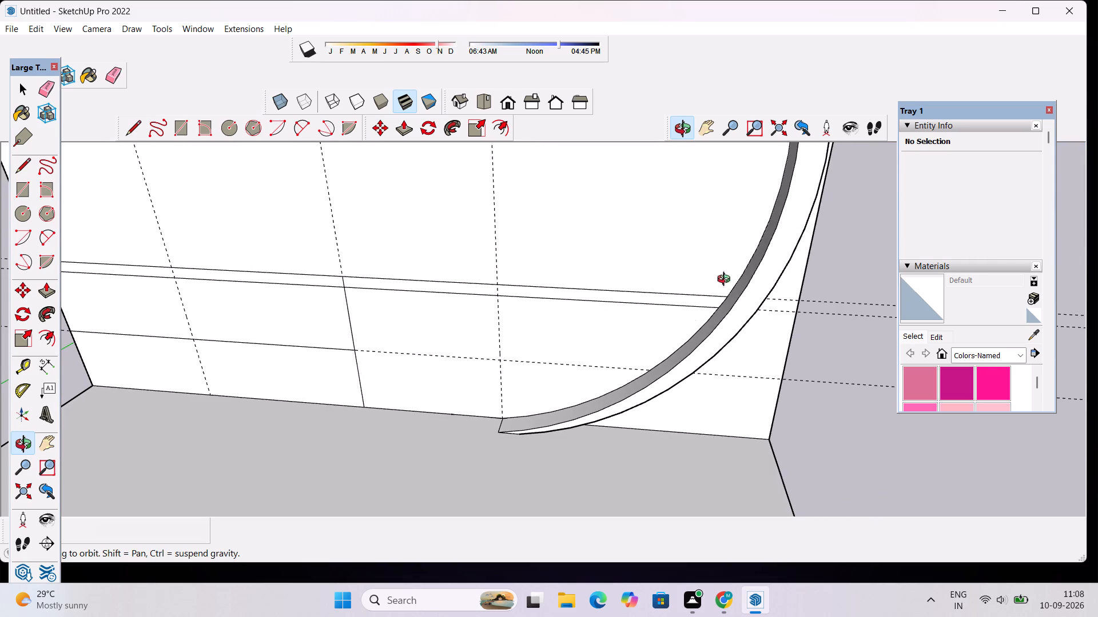
{"action": "scroll", "coordinate": [604, 403], "scroll_direction": "down", "scroll_amount": 3}
{"action": "left_click_drag", "start_coordinate": [435, 404], "coordinate": [462, 297]}
{"action": "scroll", "coordinate": [463, 364], "scroll_direction": "up", "scroll_amount": 6}
{"action": "key", "text": "space"}
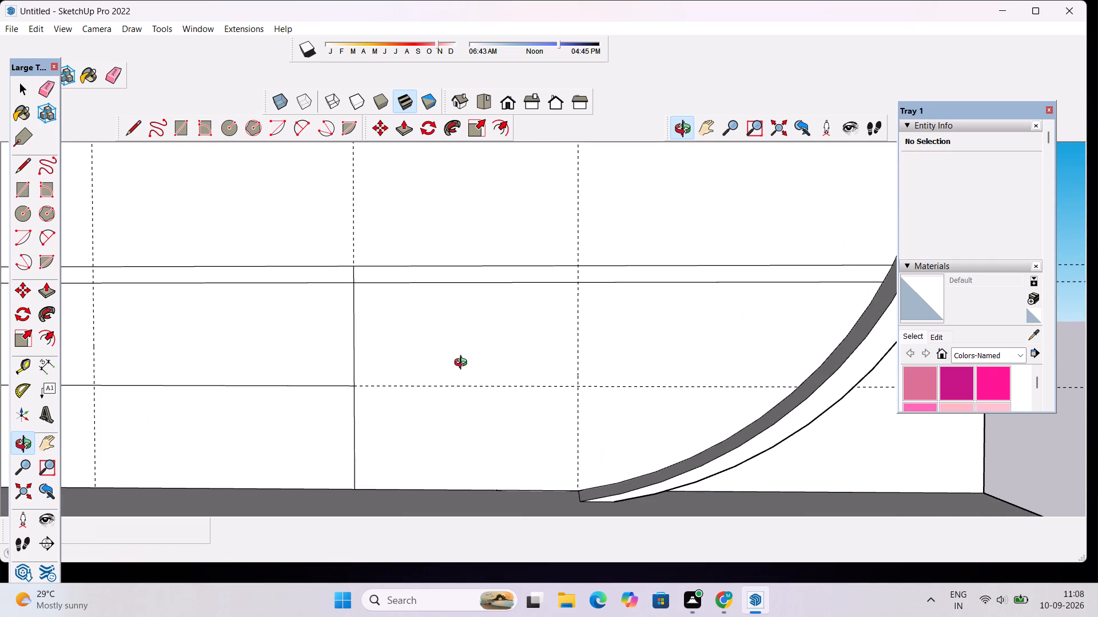
{"action": "left_click", "coordinate": [440, 384]}
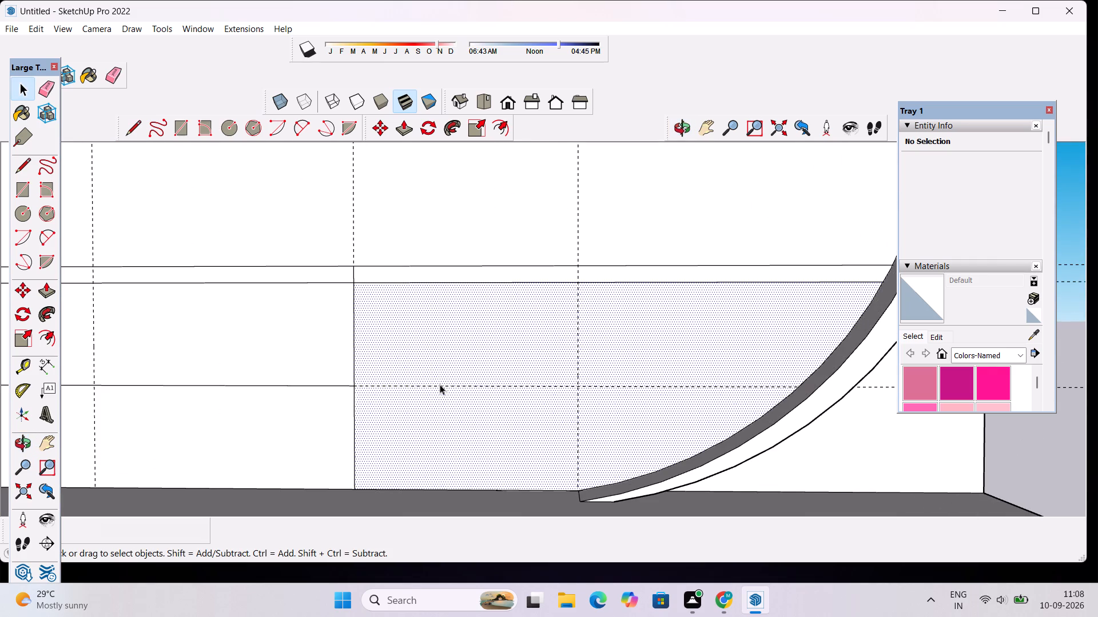
{"action": "left_click", "coordinate": [1077, 451]}
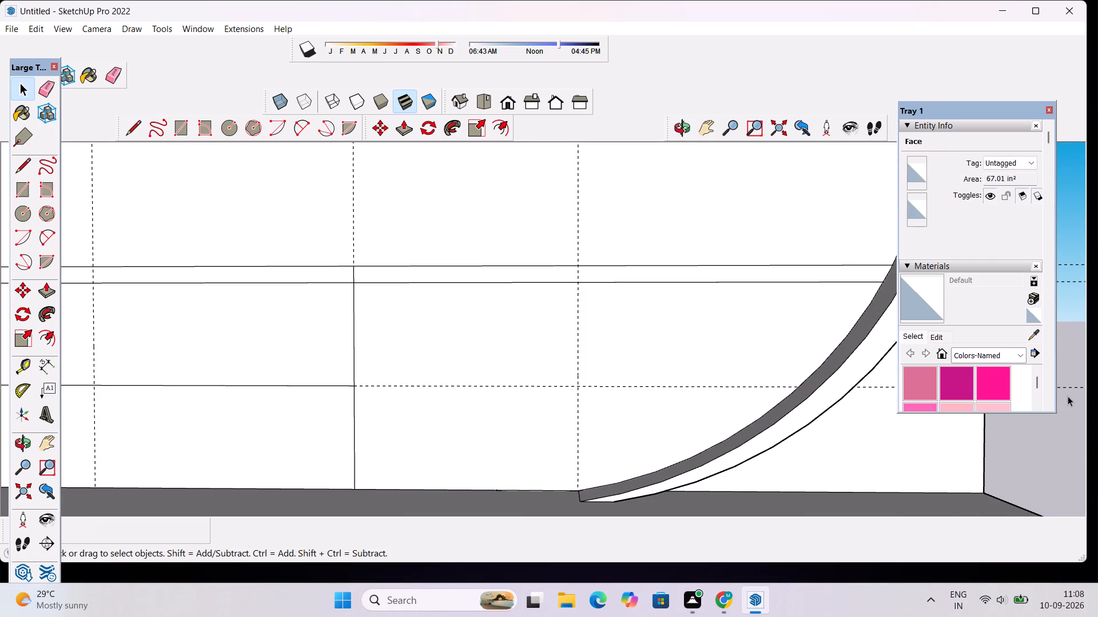
{"action": "left_click", "coordinate": [1068, 387]}
{"action": "key", "text": "m"}
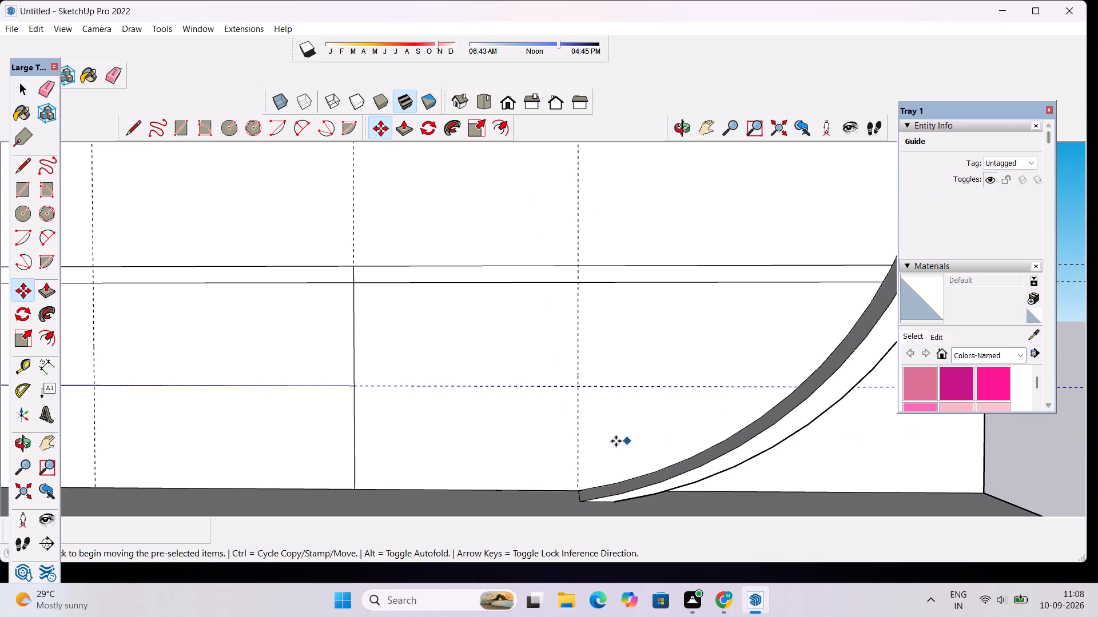
{"action": "left_click", "coordinate": [553, 385]}
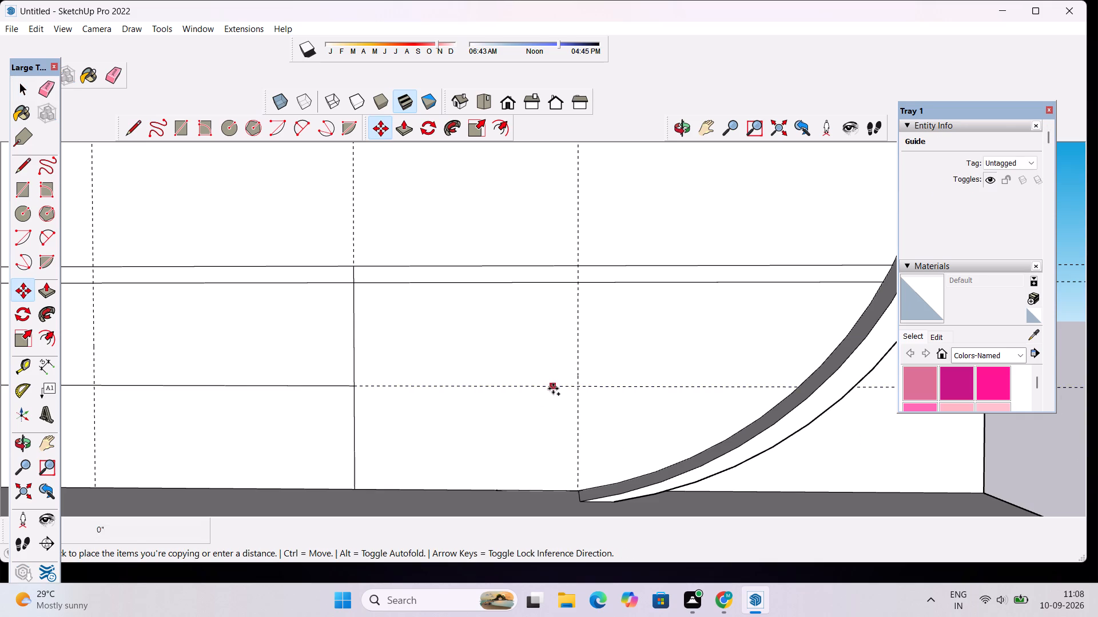
{"action": "left_click", "coordinate": [553, 397]}
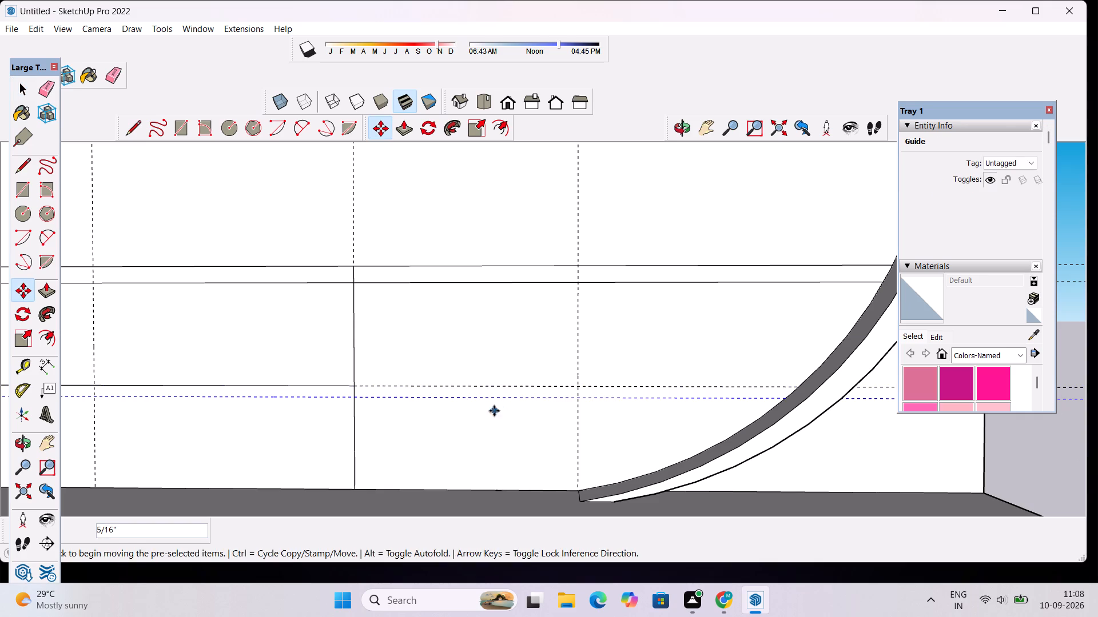
{"action": "key", "text": "space"}
Trace the lowest horizontal guide with a line about 2' 1 1/16" long from the panel's left edge to the curved band.
{"action": "key", "text": "l"}
{"action": "scroll", "coordinate": [450, 429], "scroll_direction": "down", "scroll_amount": 8}
{"action": "scroll", "coordinate": [143, 393], "scroll_direction": "up", "scroll_amount": 4}
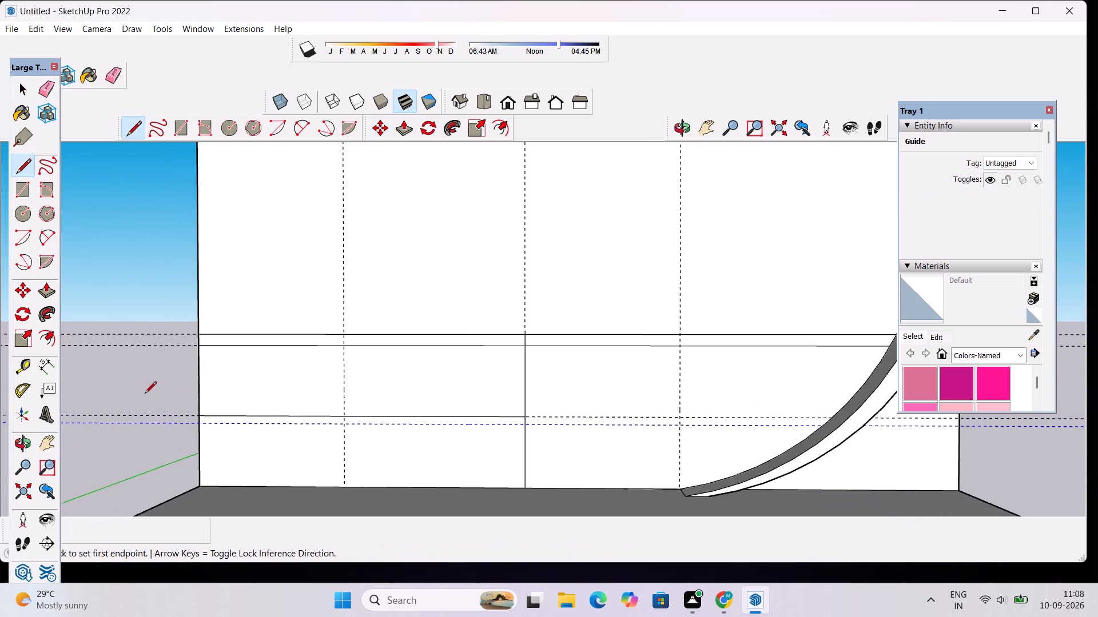
{"action": "scroll", "coordinate": [145, 394], "scroll_direction": "up", "scroll_amount": 6}
{"action": "left_click", "coordinate": [205, 424]}
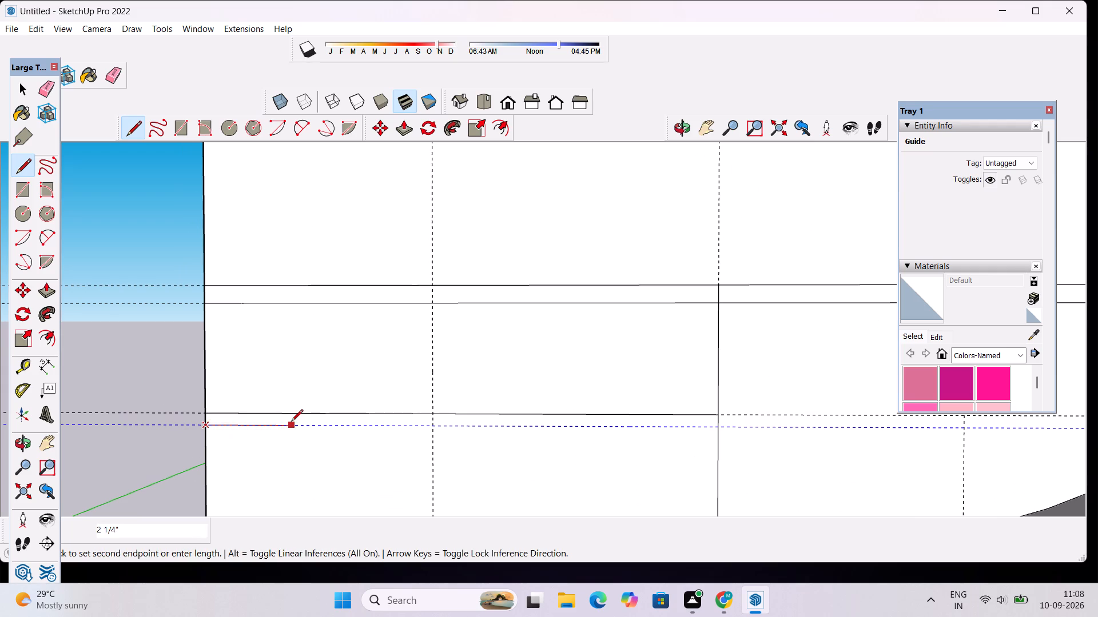
{"action": "scroll", "coordinate": [291, 422], "scroll_direction": "down", "scroll_amount": 8}
{"action": "scroll", "coordinate": [715, 420], "scroll_direction": "up", "scroll_amount": 10}
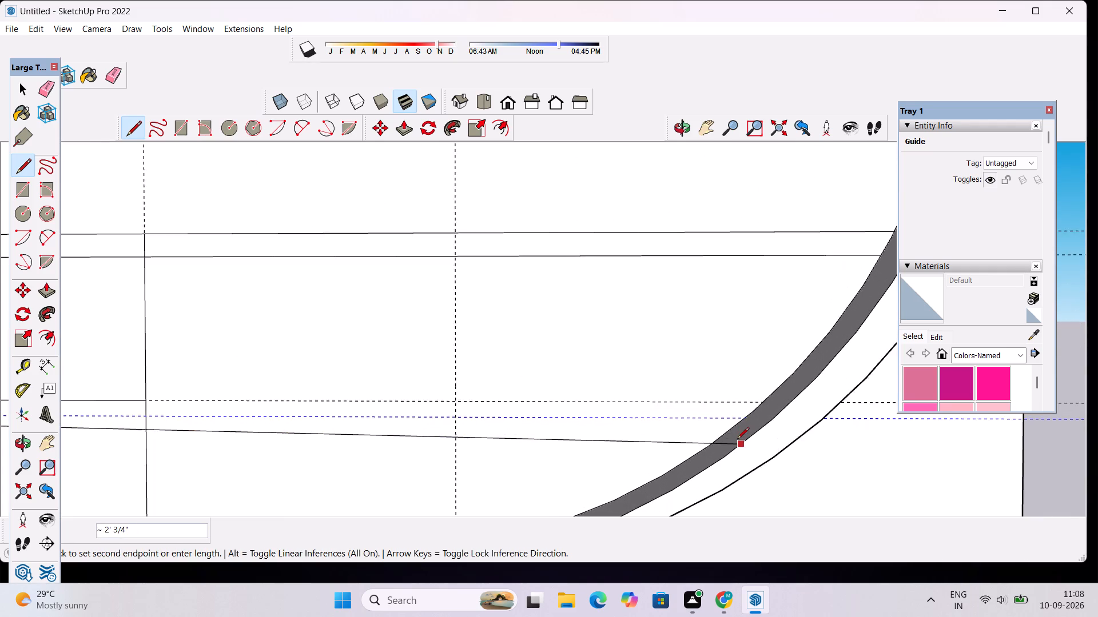
{"action": "scroll", "coordinate": [737, 440], "scroll_direction": "up", "scroll_amount": 7}
{"action": "left_click", "coordinate": [749, 407]}
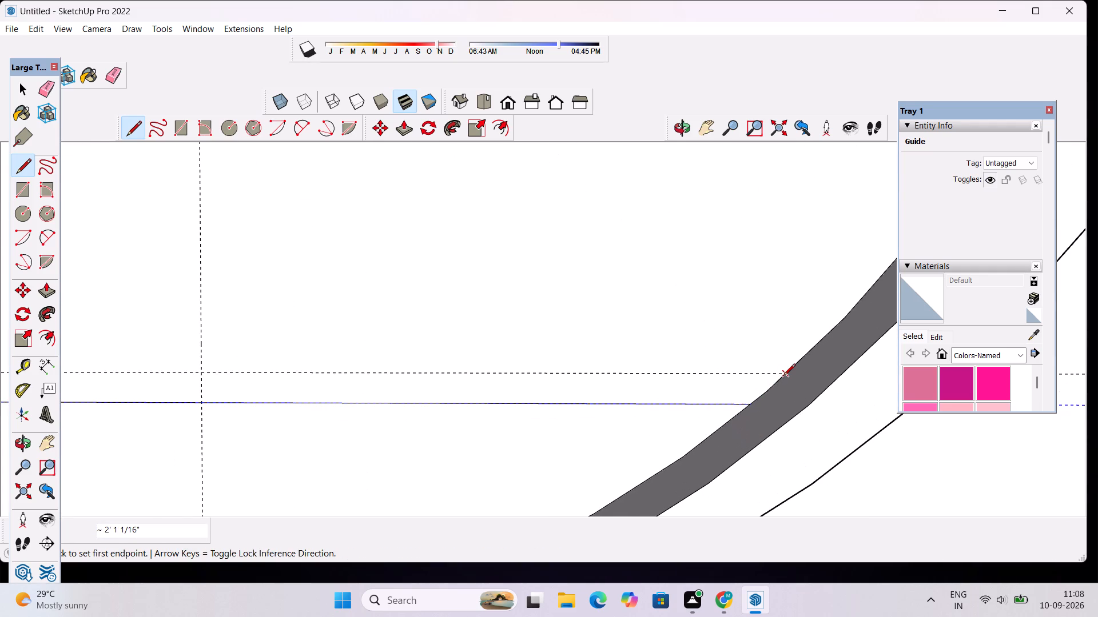
Draw a line about 1' 3/16" long over the guide just above, from the curved band to the middle divider.
{"action": "left_click", "coordinate": [785, 375]}
{"action": "scroll", "coordinate": [723, 379], "scroll_direction": "down", "scroll_amount": 10}
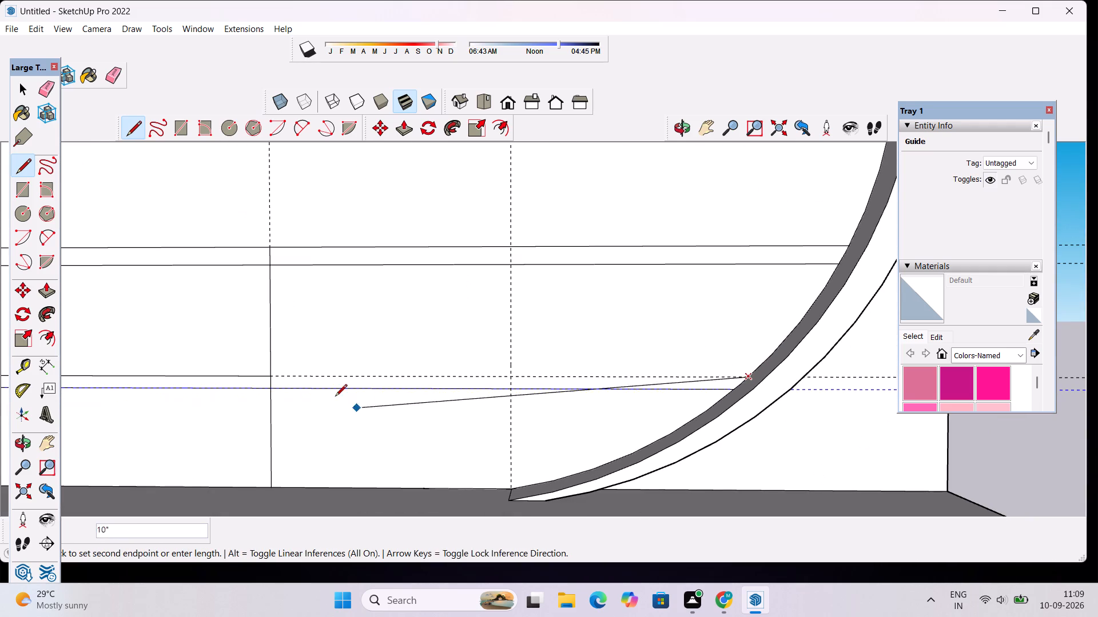
{"action": "left_click", "coordinate": [267, 376]}
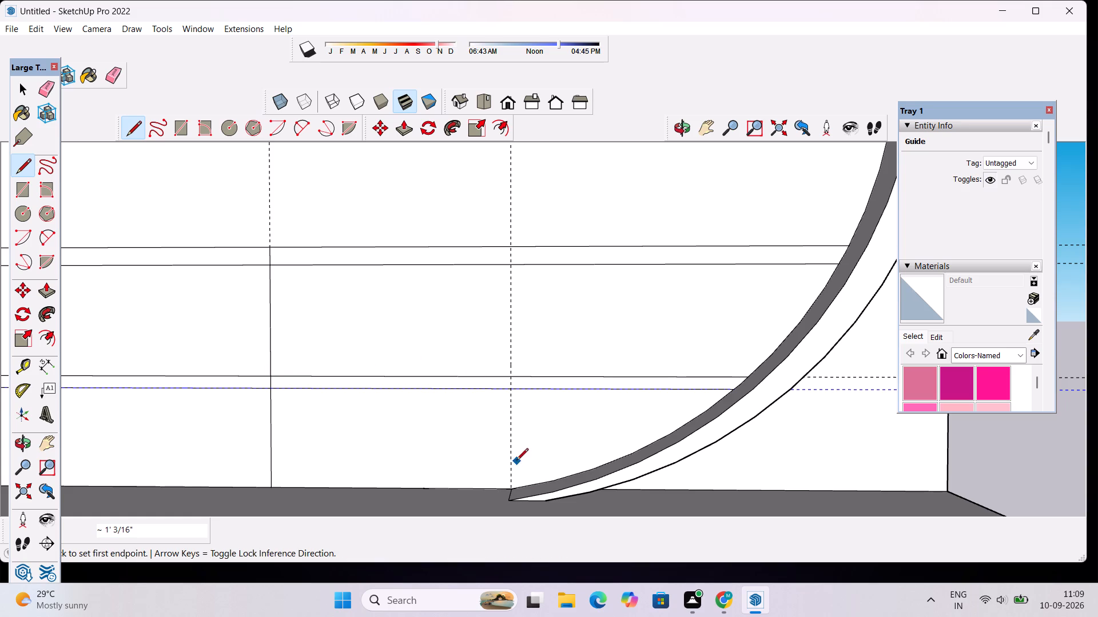
Trace the right vertical guide with a 6 3/16" line from the slab up to the topmost horizontal line.
{"action": "left_click", "coordinate": [511, 488]}
{"action": "scroll", "coordinate": [515, 408], "scroll_direction": "down", "scroll_amount": 11}
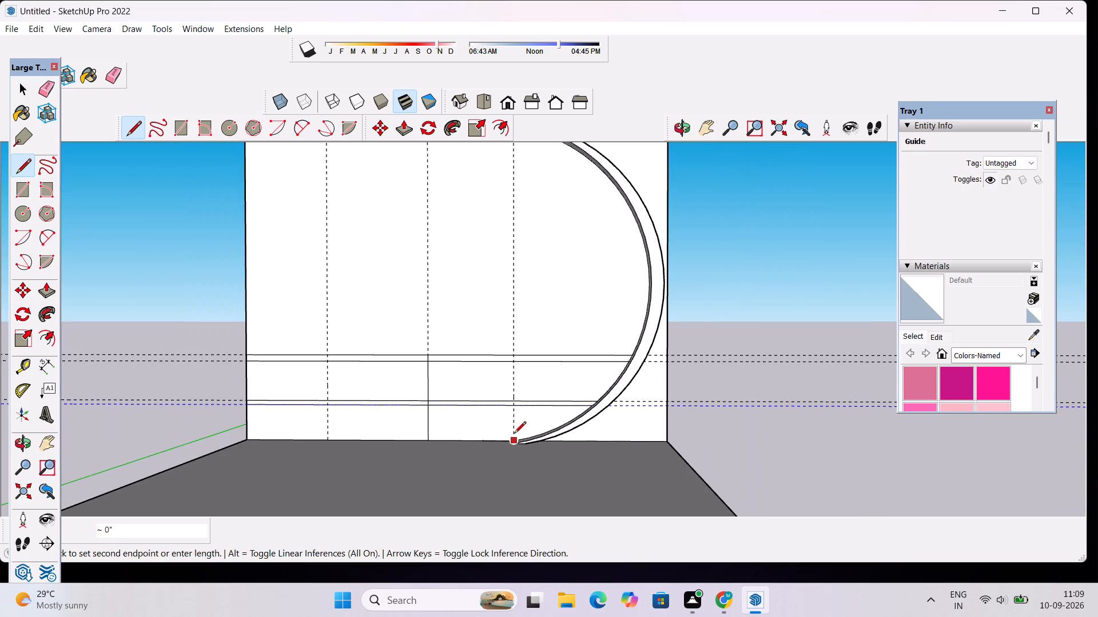
{"action": "left_click", "coordinate": [516, 356]}
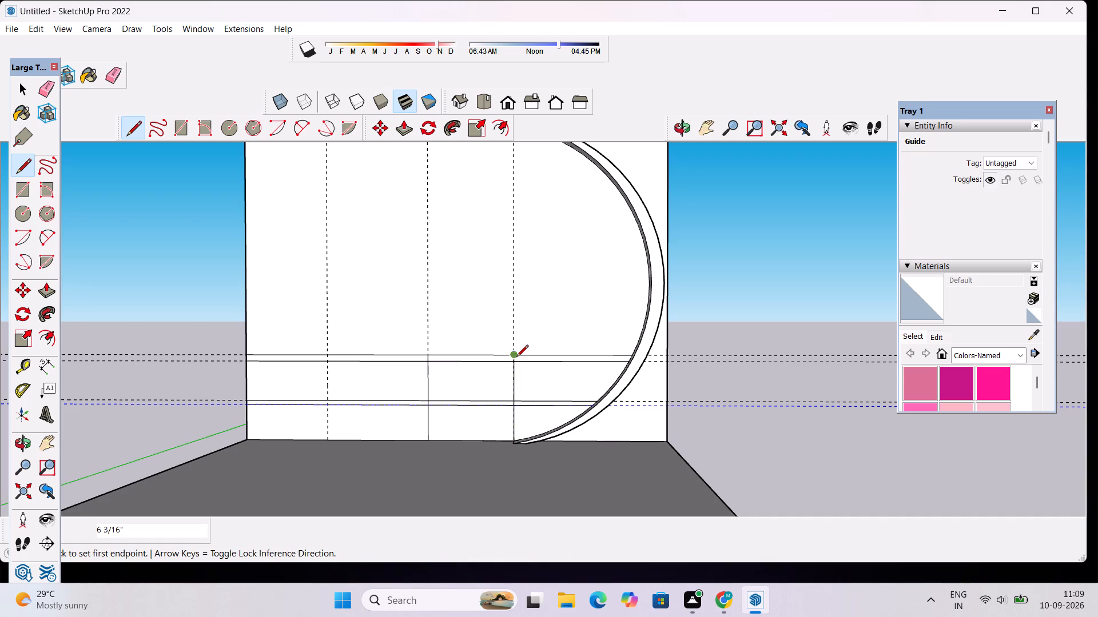
Trace the left vertical guide with a 6 3/16" line from the slab up to the topmost horizontal line.
{"action": "left_click", "coordinate": [329, 440]}
{"action": "left_click", "coordinate": [325, 355]}
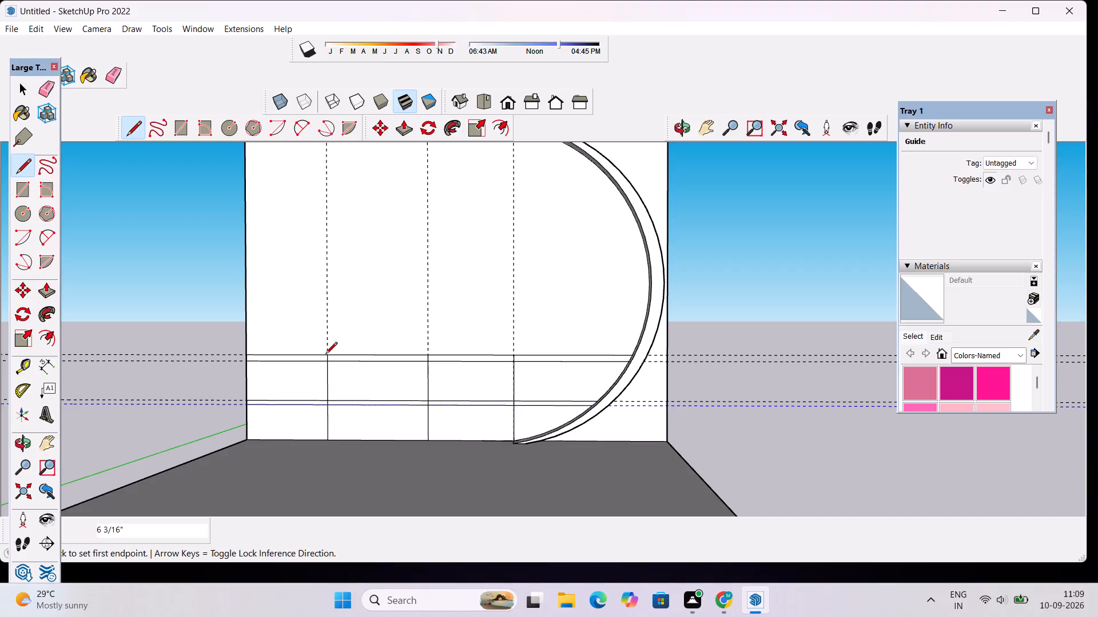
Erase all horizontal and vertical guides around the traced shelf and divider lines.
{"action": "key", "text": "space"}
{"action": "key", "text": "e"}
{"action": "left_click_drag", "start_coordinate": [218, 335], "coordinate": [217, 393]}
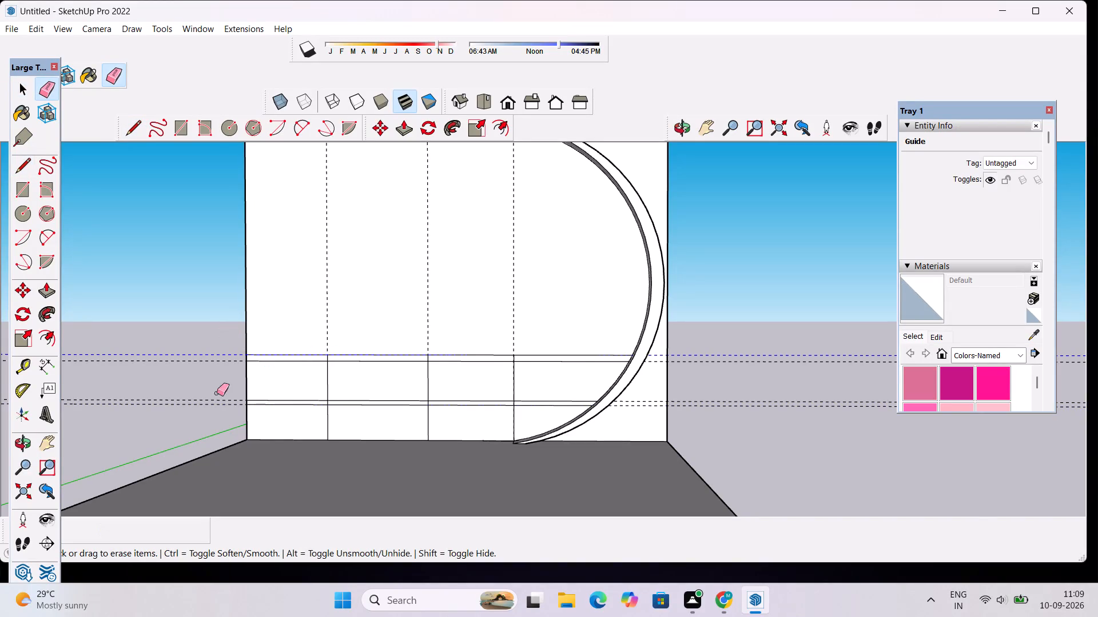
{"action": "left_click_drag", "start_coordinate": [217, 393], "coordinate": [217, 410]}
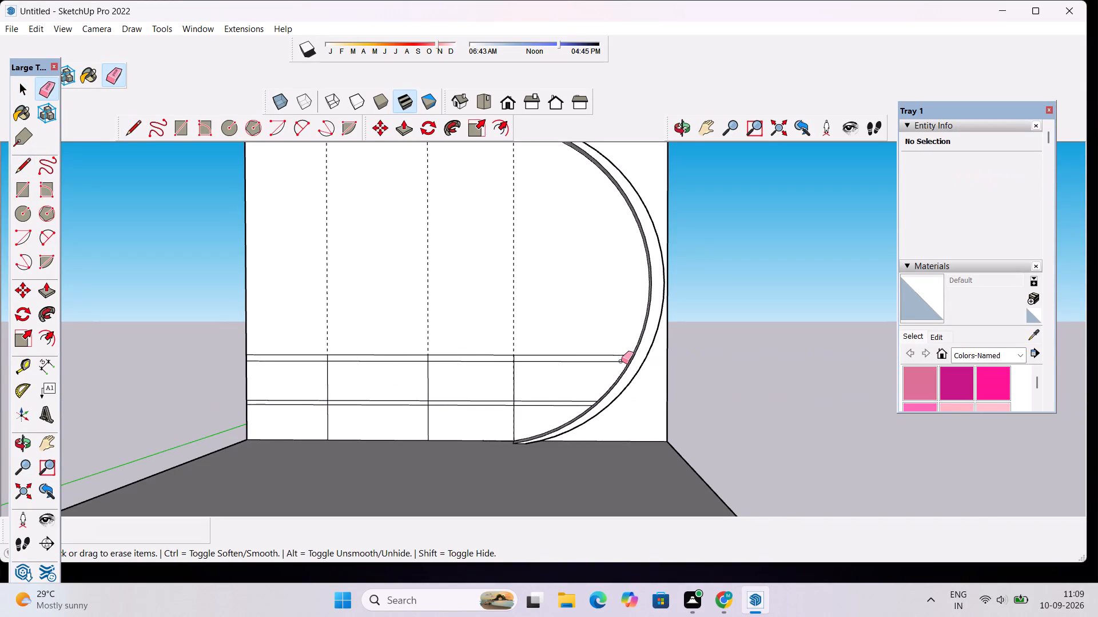
{"action": "left_click_drag", "start_coordinate": [574, 277], "coordinate": [283, 290]}
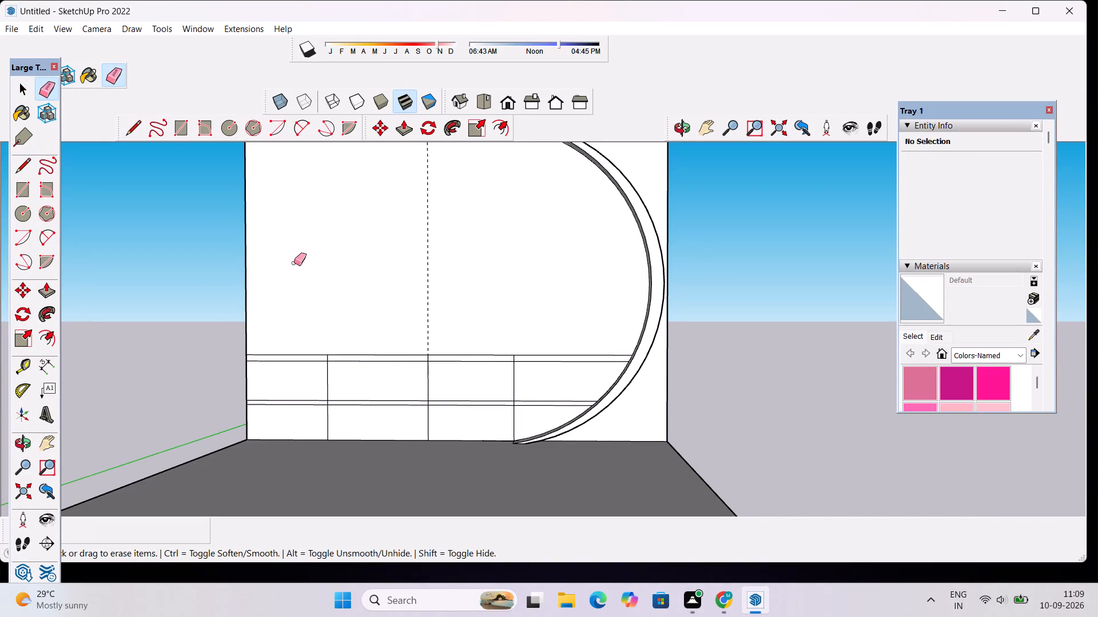
{"action": "left_click_drag", "start_coordinate": [440, 235], "coordinate": [426, 246]}
{"action": "left_click_drag", "start_coordinate": [426, 246], "coordinate": [425, 247]}
{"action": "key", "text": "space"}
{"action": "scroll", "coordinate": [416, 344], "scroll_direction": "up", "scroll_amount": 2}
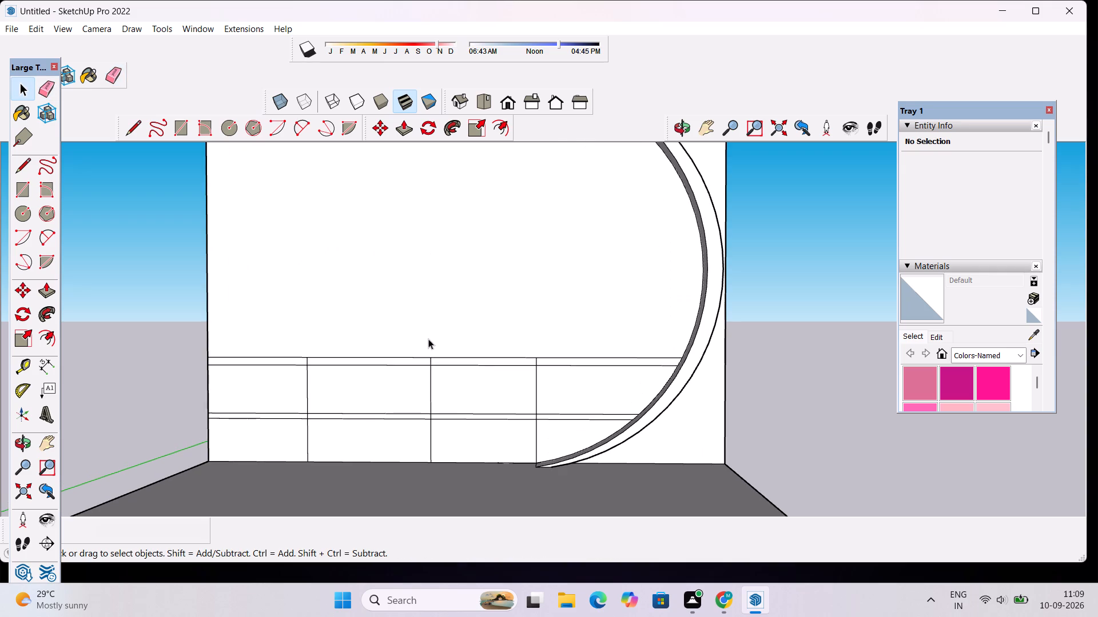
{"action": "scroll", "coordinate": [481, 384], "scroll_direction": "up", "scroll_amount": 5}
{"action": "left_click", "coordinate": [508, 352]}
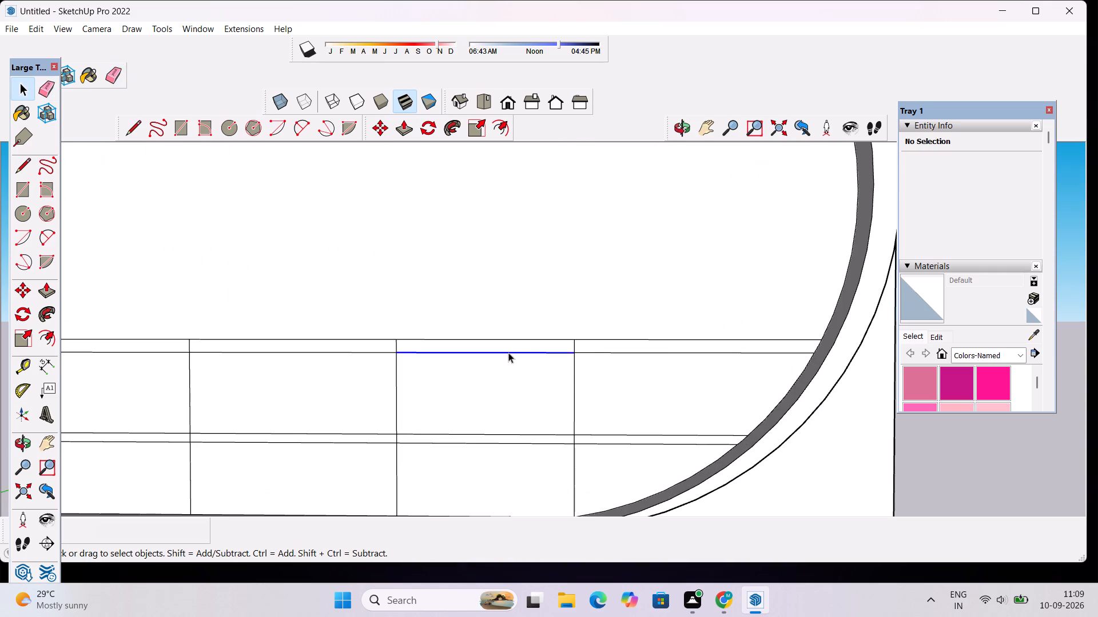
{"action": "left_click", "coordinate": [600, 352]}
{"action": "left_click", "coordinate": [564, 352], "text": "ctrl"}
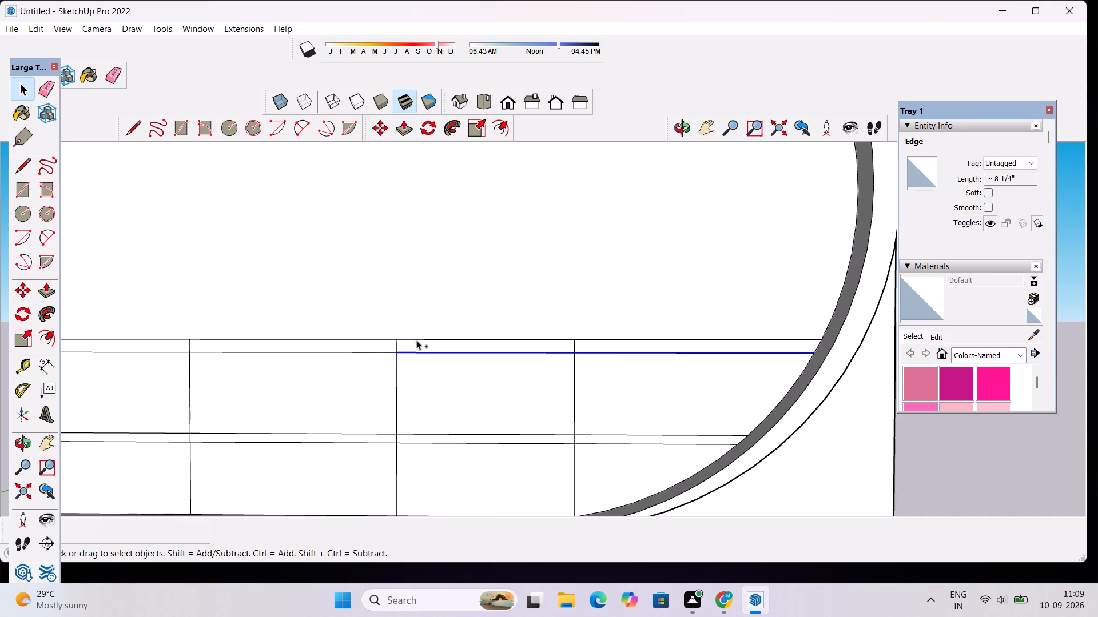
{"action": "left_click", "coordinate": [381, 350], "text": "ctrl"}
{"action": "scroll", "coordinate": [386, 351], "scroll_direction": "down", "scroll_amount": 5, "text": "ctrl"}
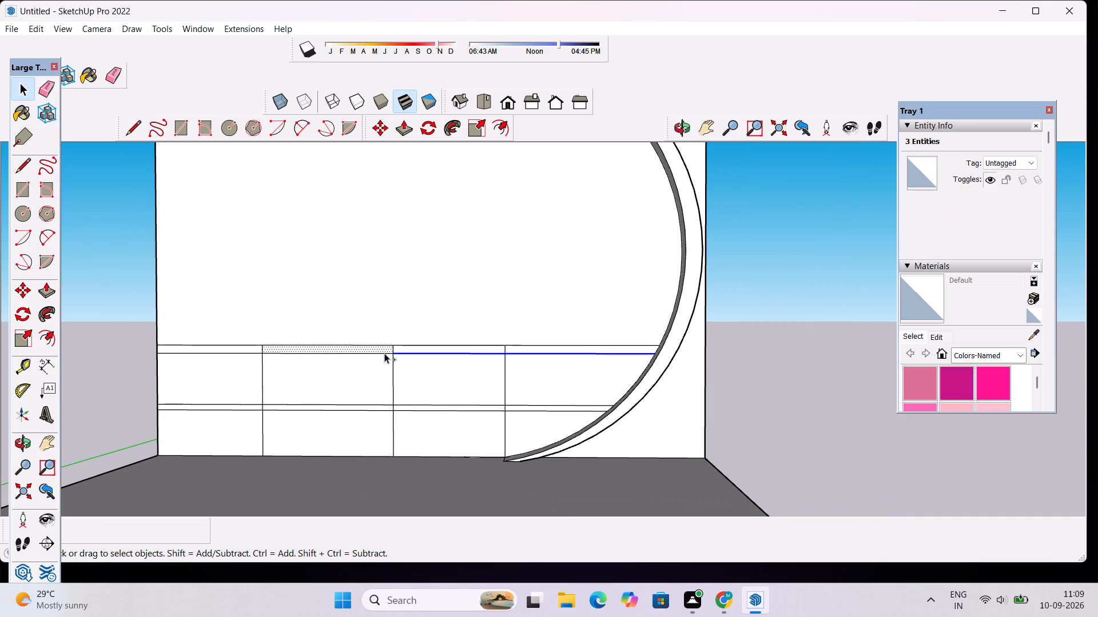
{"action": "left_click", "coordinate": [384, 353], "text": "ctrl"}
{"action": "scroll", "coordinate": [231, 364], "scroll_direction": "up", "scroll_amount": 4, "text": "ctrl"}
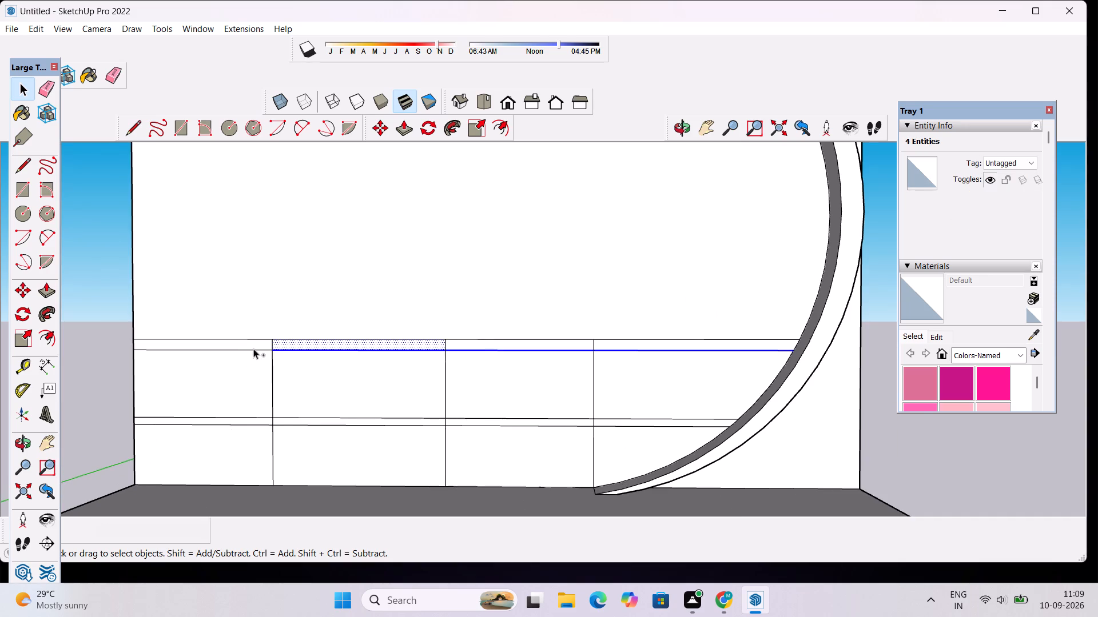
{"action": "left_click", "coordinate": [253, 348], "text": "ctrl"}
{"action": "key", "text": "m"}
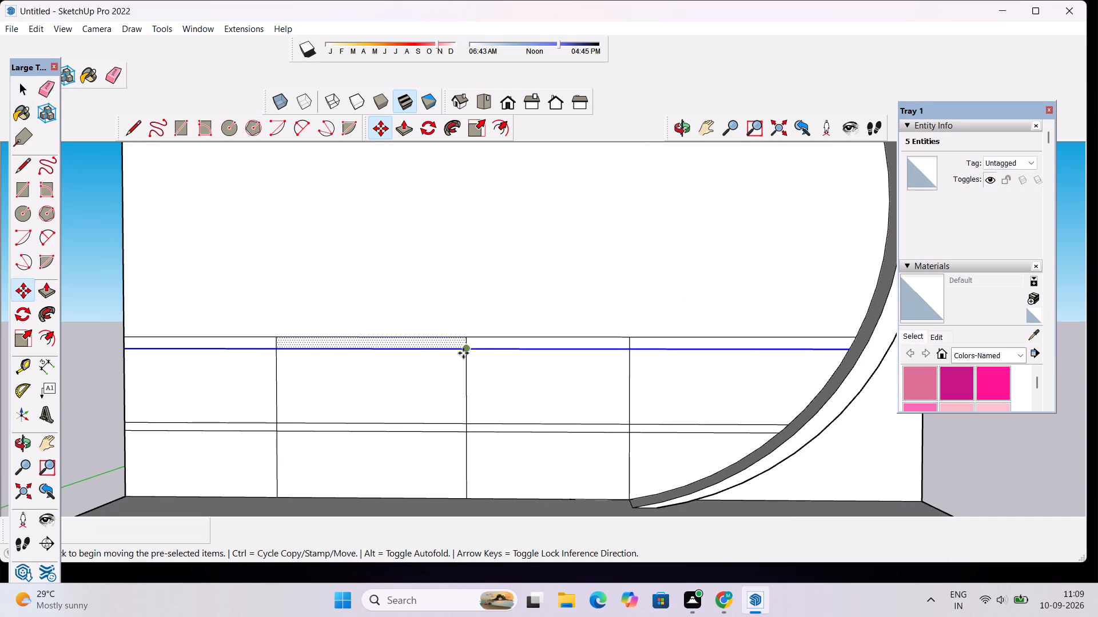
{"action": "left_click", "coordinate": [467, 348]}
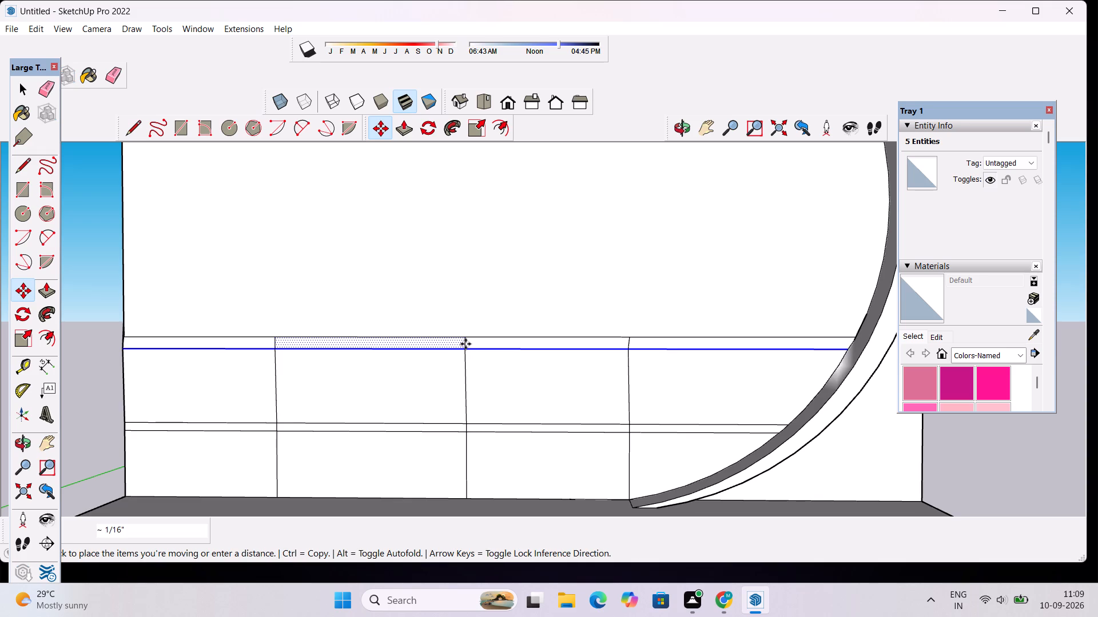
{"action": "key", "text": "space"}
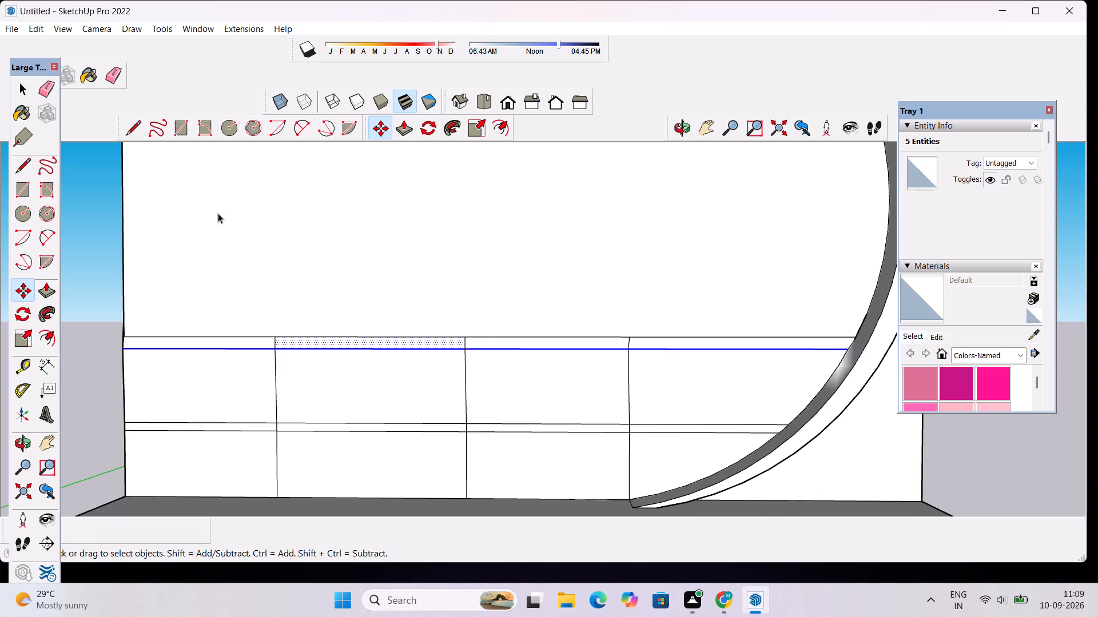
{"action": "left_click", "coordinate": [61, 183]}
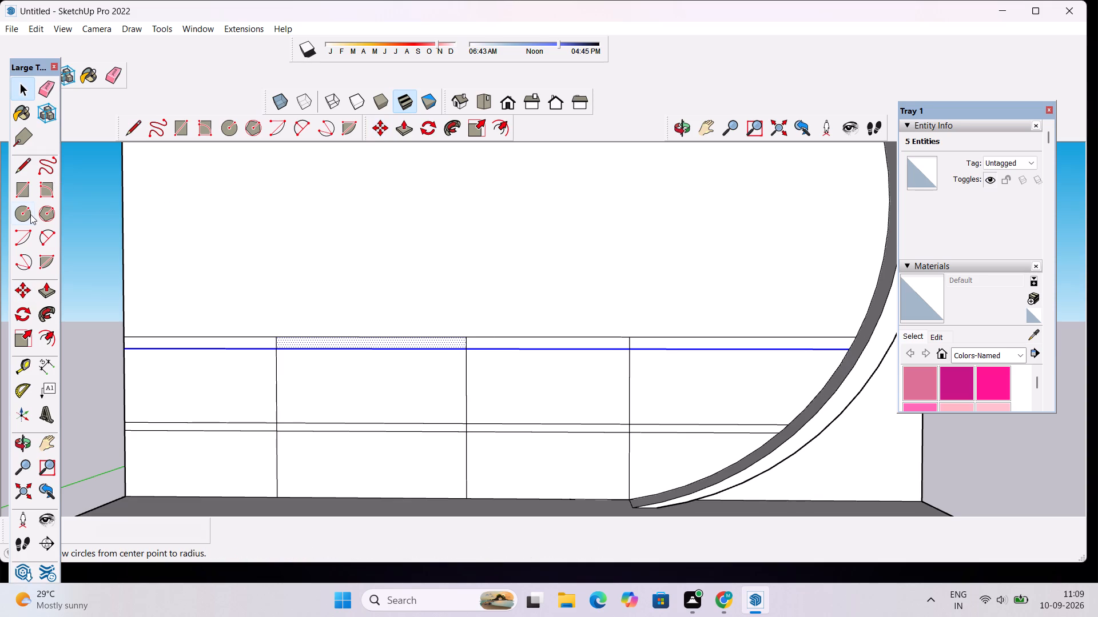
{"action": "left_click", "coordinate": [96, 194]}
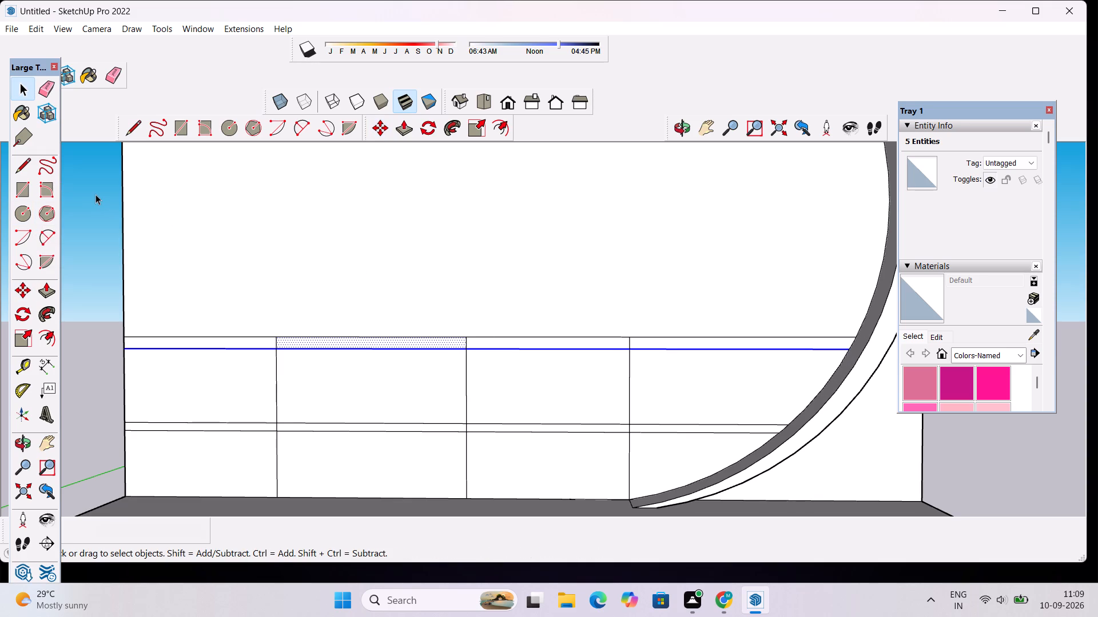
Push/Pull the second compartment from the left, between the two shelf strips, outward about 1 7/8".
{"action": "scroll", "coordinate": [376, 376], "scroll_direction": "down", "scroll_amount": 2}
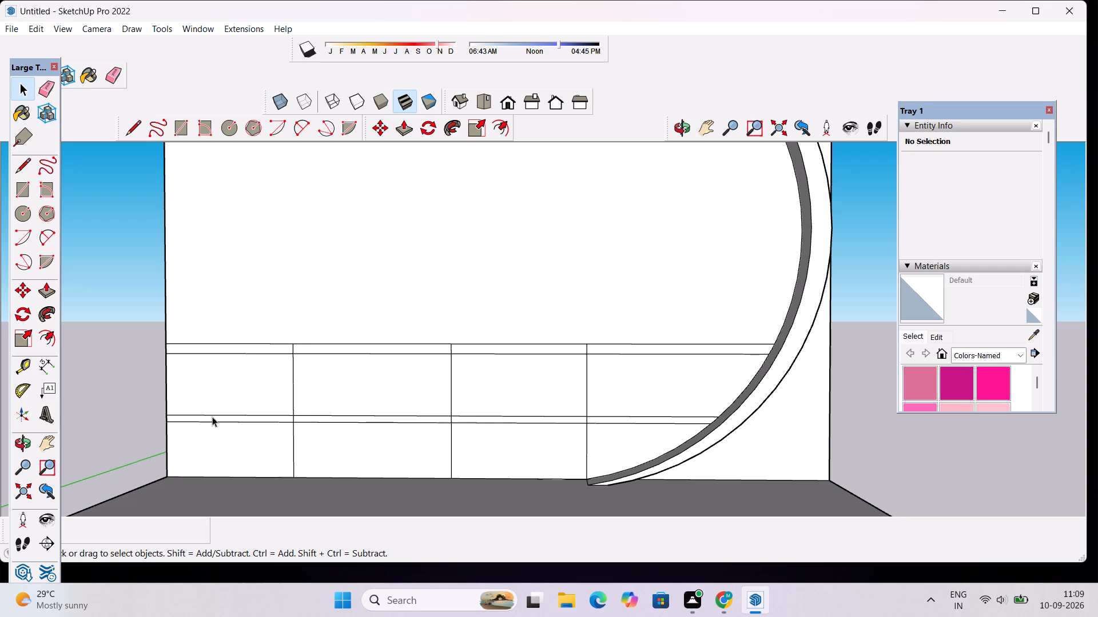
{"action": "scroll", "coordinate": [212, 416], "scroll_direction": "up", "scroll_amount": 2}
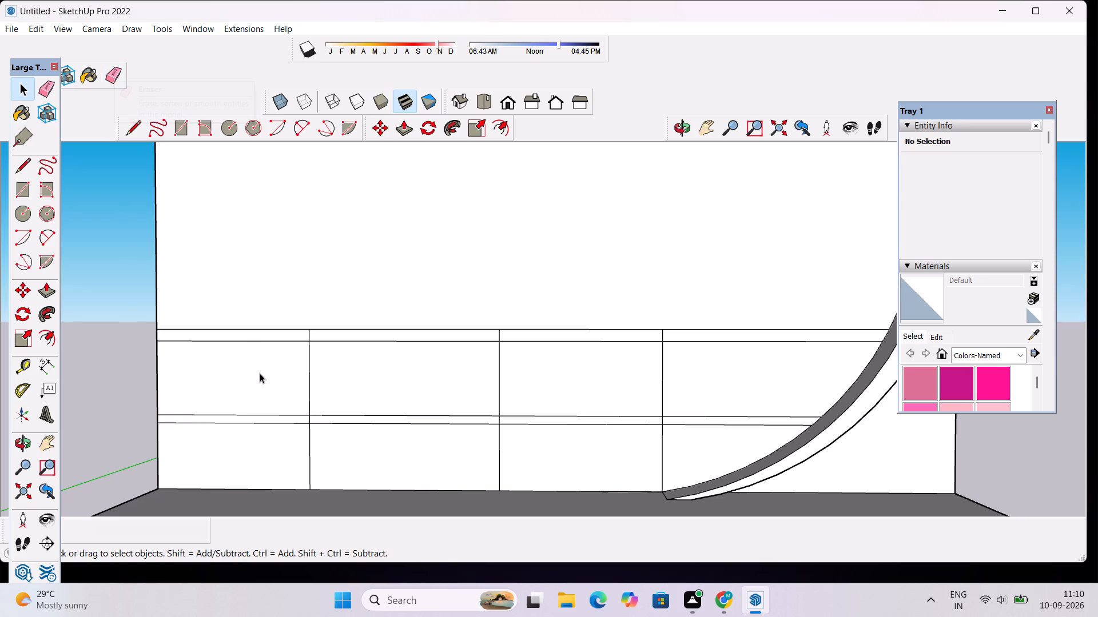
{"action": "left_click", "coordinate": [361, 376]}
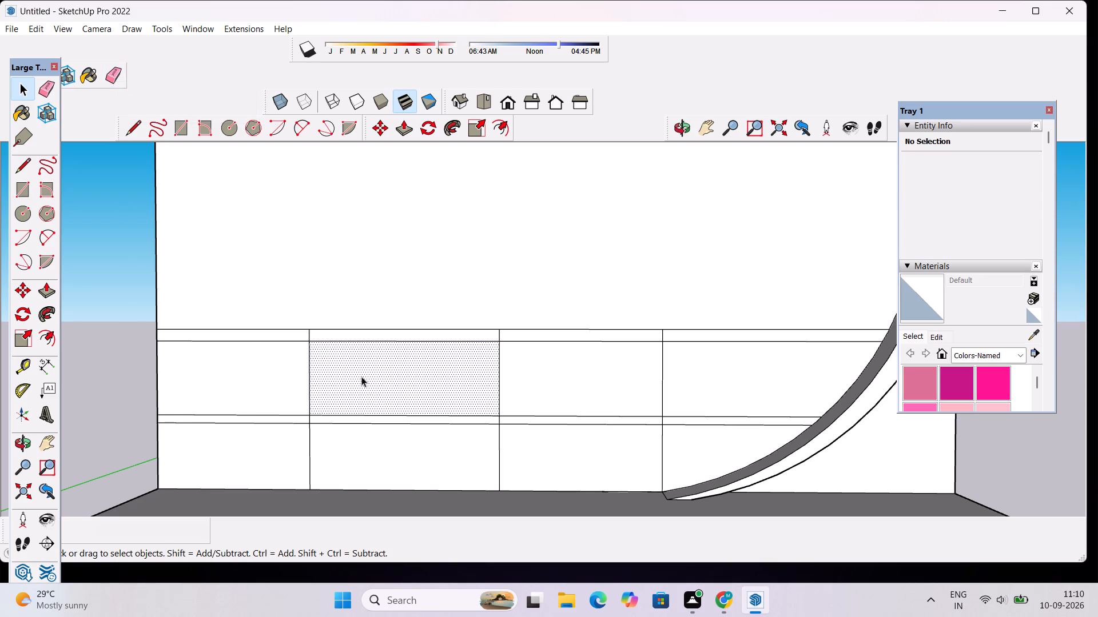
{"action": "key", "text": "p"}
{"action": "left_click", "coordinate": [362, 376]}
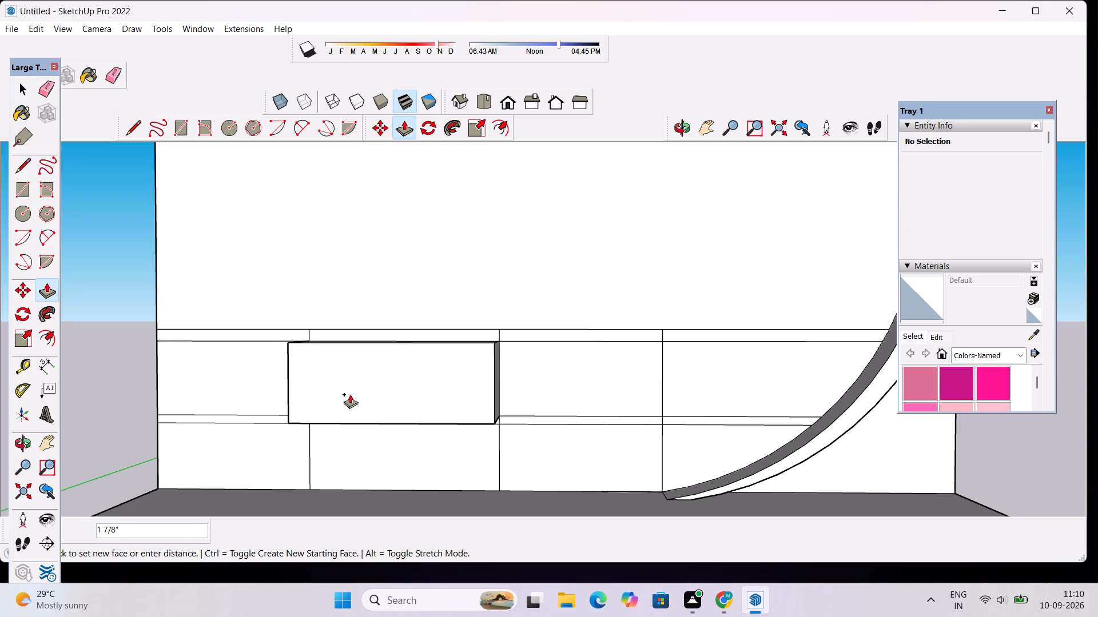
{"action": "left_click", "coordinate": [350, 394]}
Pull the shelf strip and the lower compartment beneath the raised block out 1 13/16", flush with the block's front.
{"action": "left_click", "coordinate": [368, 456]}
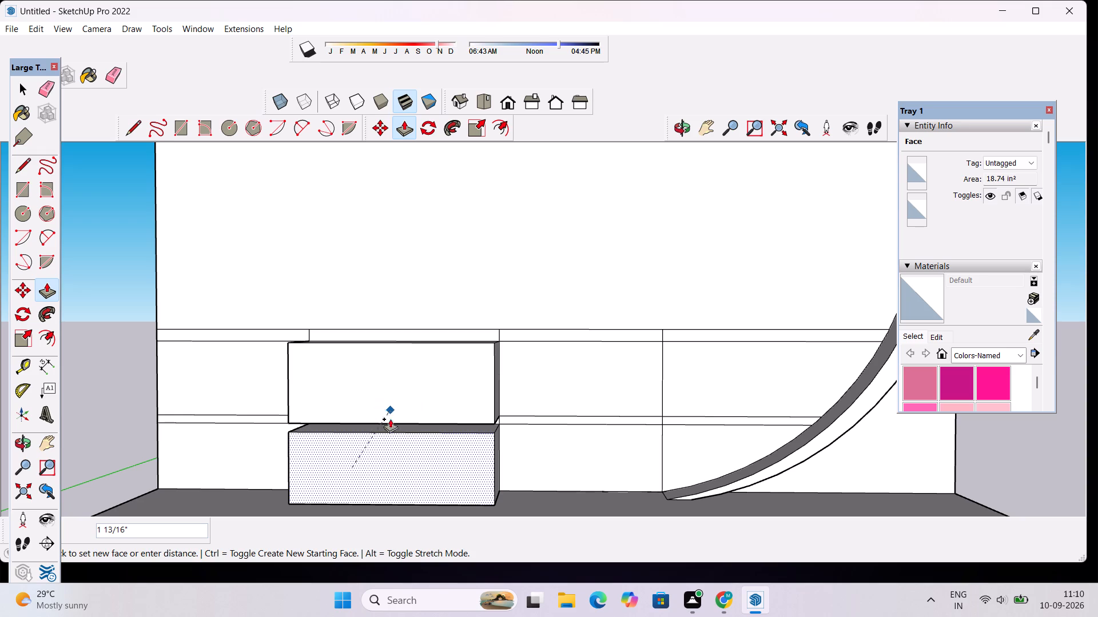
{"action": "key", "text": "space"}
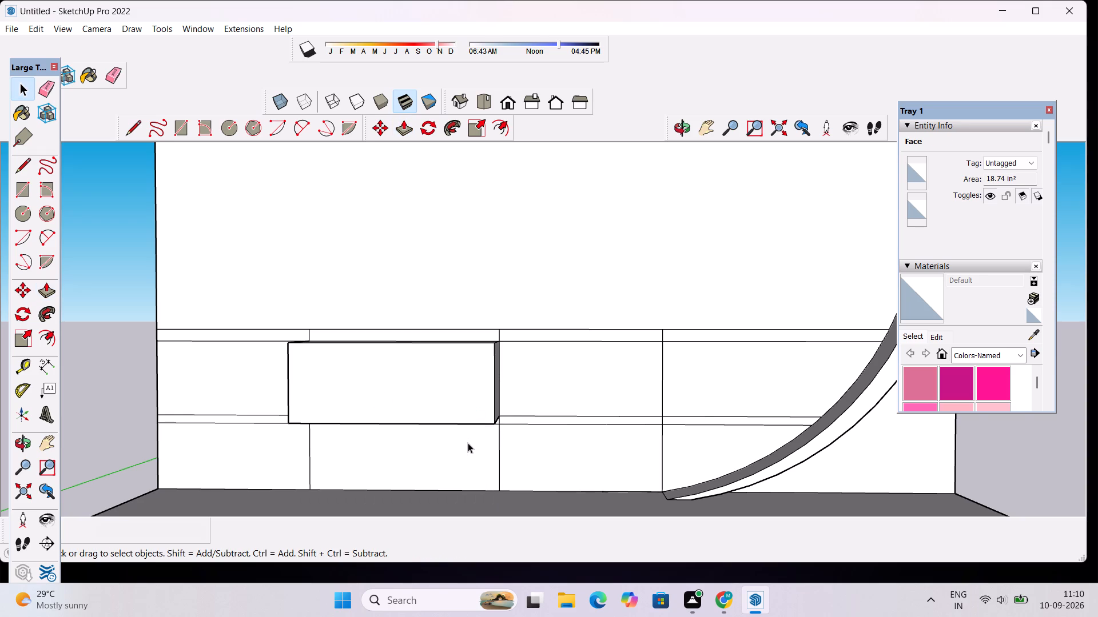
{"action": "scroll", "coordinate": [466, 432], "scroll_direction": "up", "scroll_amount": 16}
{"action": "left_click", "coordinate": [492, 382]}
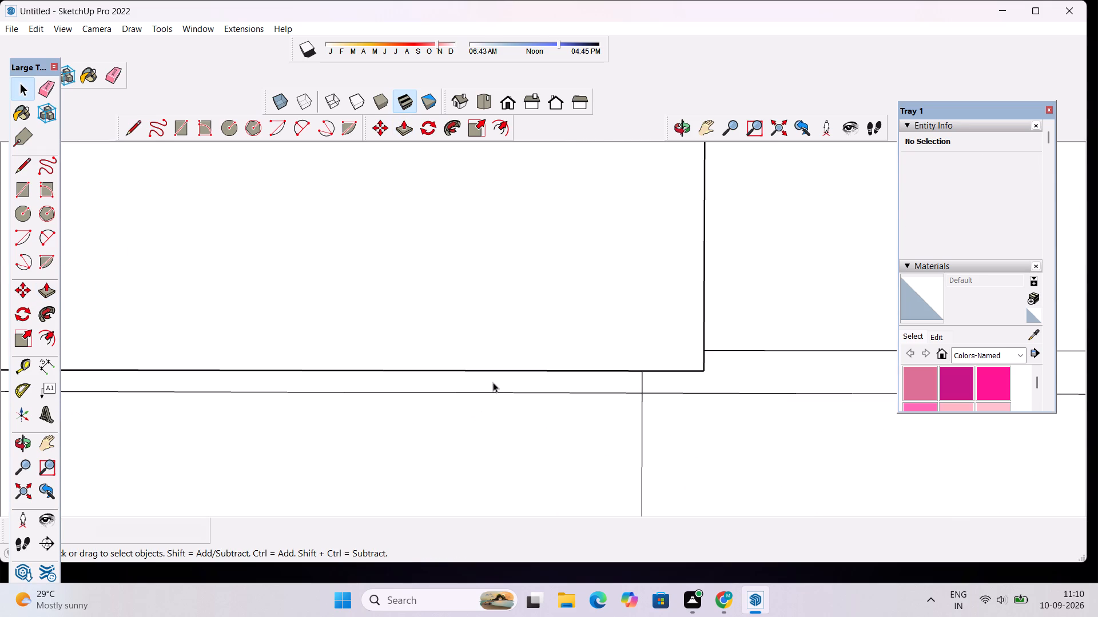
{"action": "key", "text": "p"}
{"action": "left_click", "coordinate": [496, 385]}
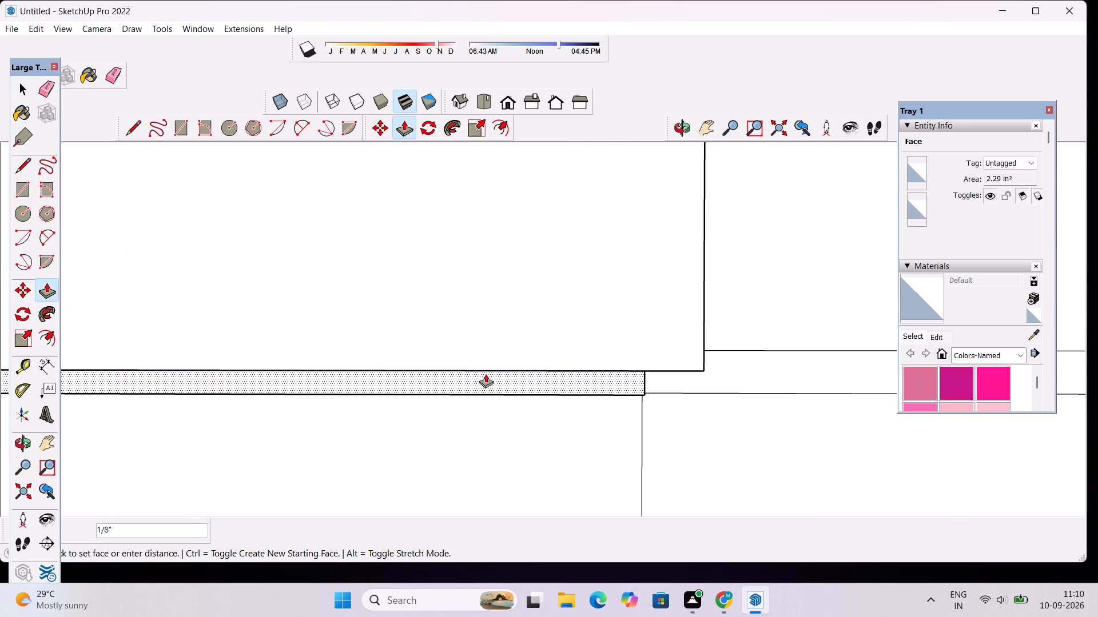
{"action": "left_click", "coordinate": [488, 348]}
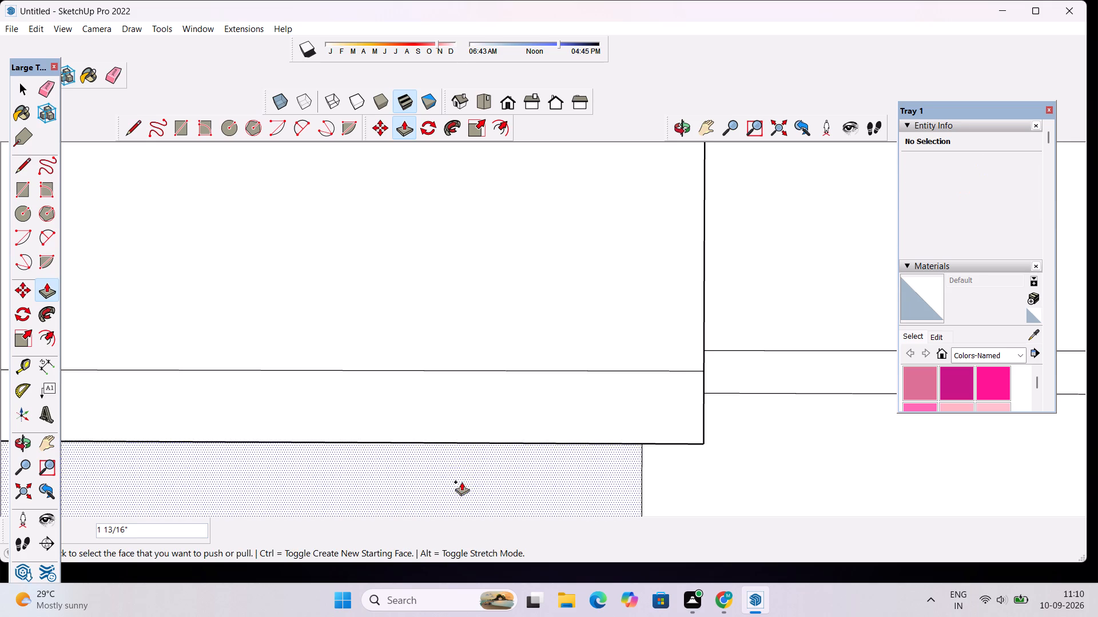
{"action": "scroll", "coordinate": [462, 455], "scroll_direction": "down", "scroll_amount": 9}
{"action": "left_click", "coordinate": [468, 478]}
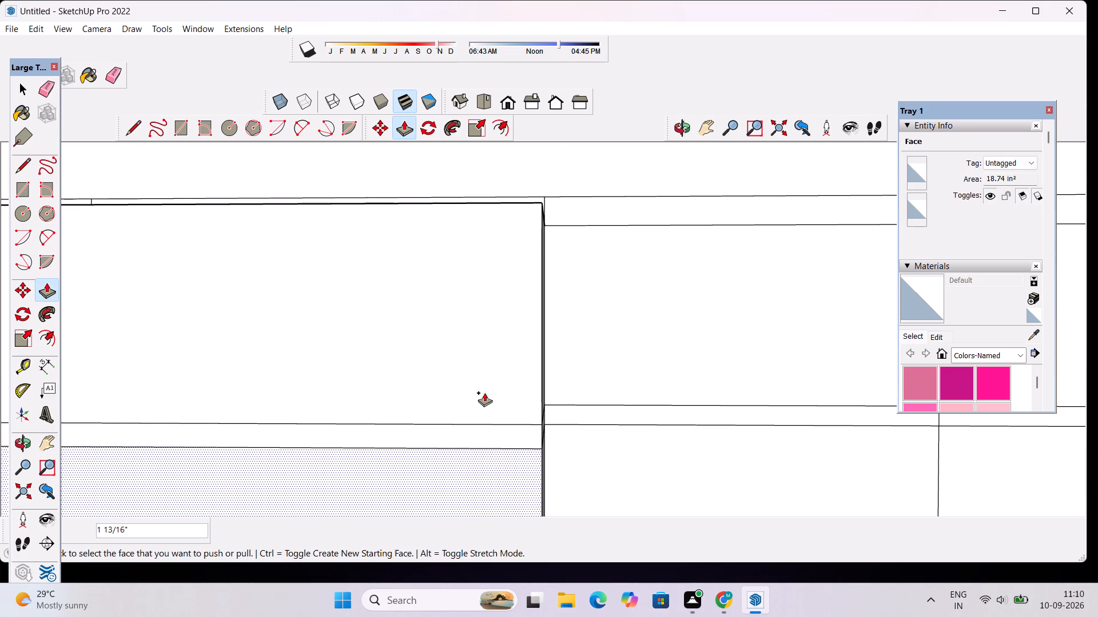
{"action": "left_click", "coordinate": [484, 392]}
{"action": "scroll", "coordinate": [484, 380], "scroll_direction": "down", "scroll_amount": 9}
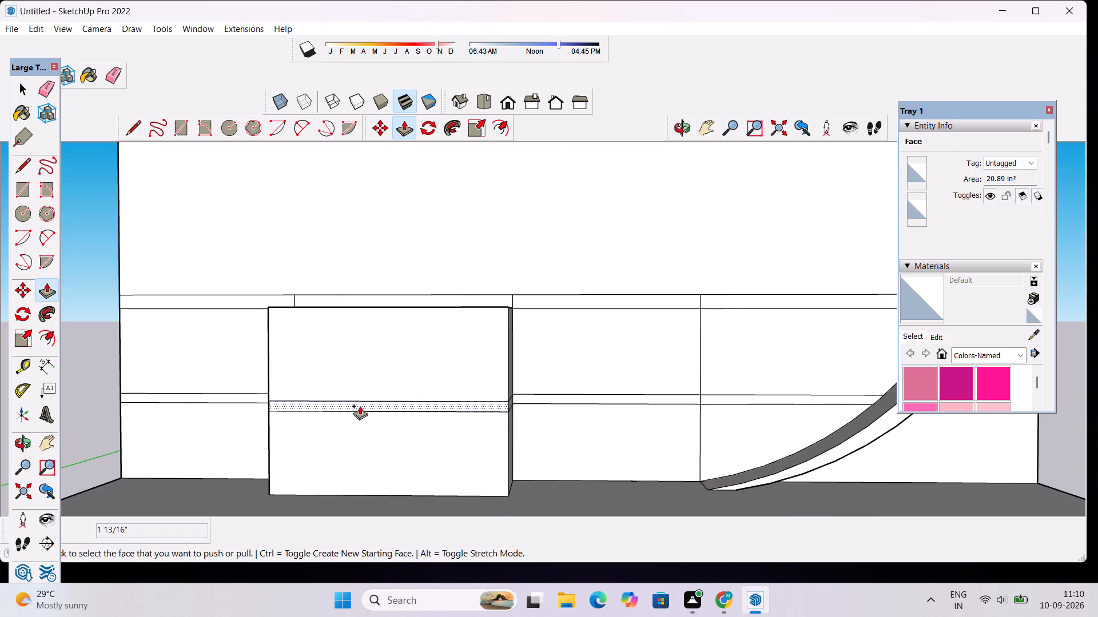
Push/Pull the leftmost upper compartment outward 1 13/16", flush with the front of the neighbouring raised block.
{"action": "left_click", "coordinate": [230, 367]}
{"action": "left_click", "coordinate": [312, 352]}
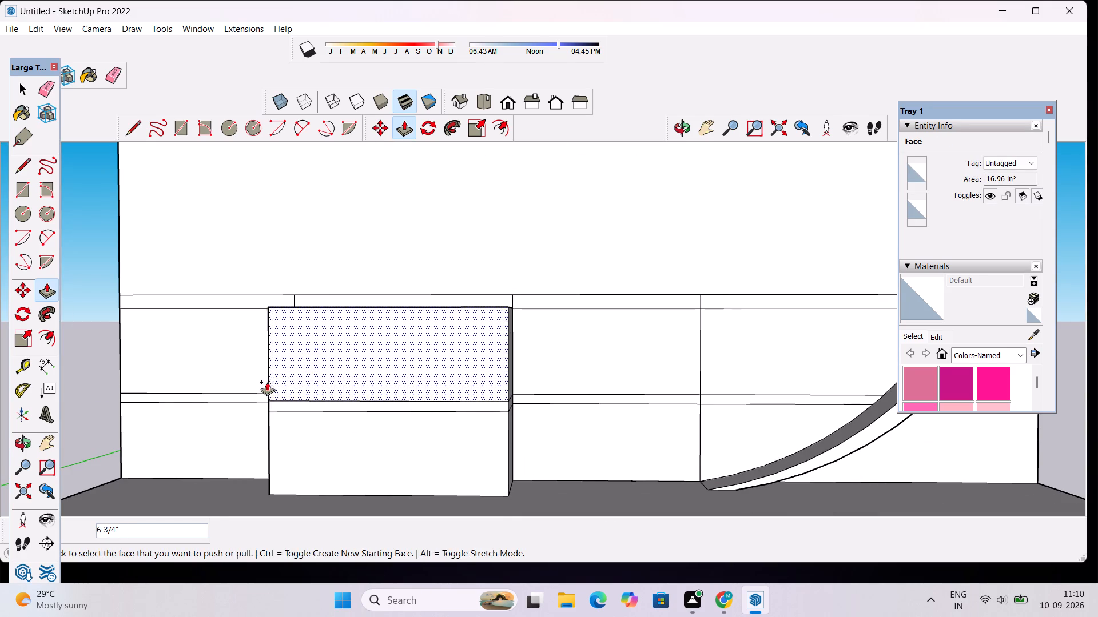
{"action": "left_click", "coordinate": [230, 355]}
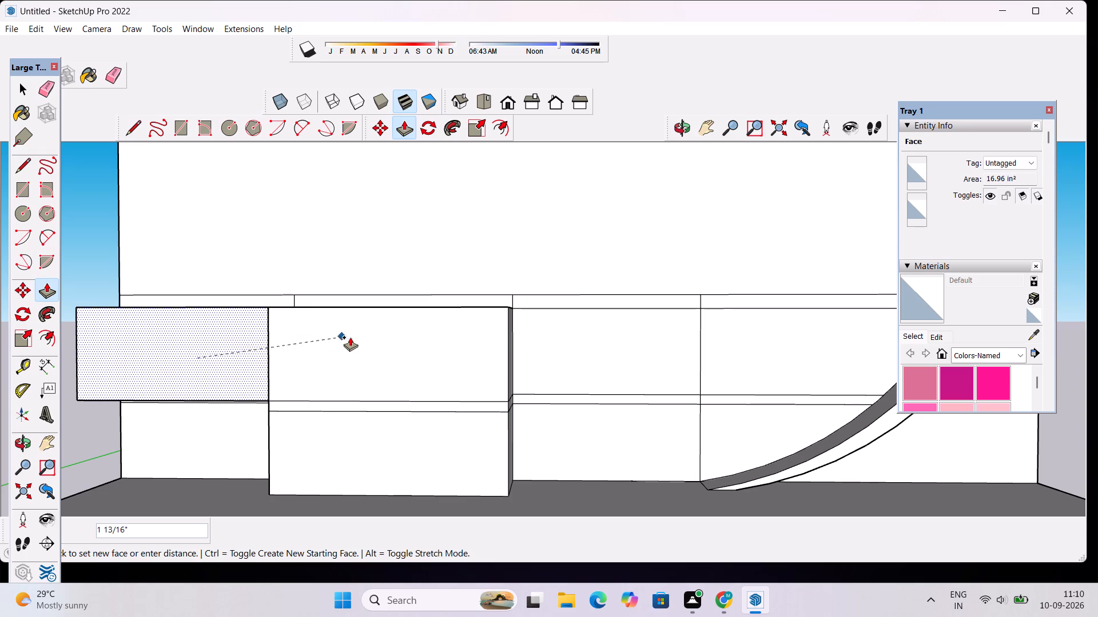
{"action": "left_click", "coordinate": [351, 336]}
Pull the leftmost shelf strip and the lower compartment beneath it out 1 13/16", flush with the raised block's front.
{"action": "scroll", "coordinate": [228, 408], "scroll_direction": "up", "scroll_amount": 14}
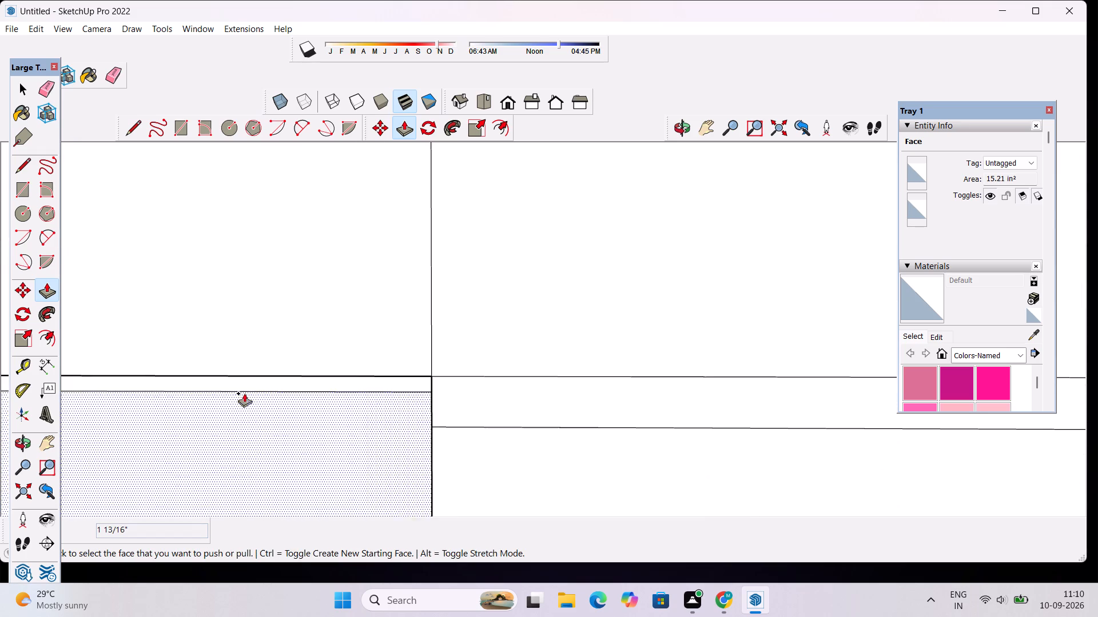
{"action": "left_click", "coordinate": [261, 382]}
{"action": "left_click", "coordinate": [483, 401]}
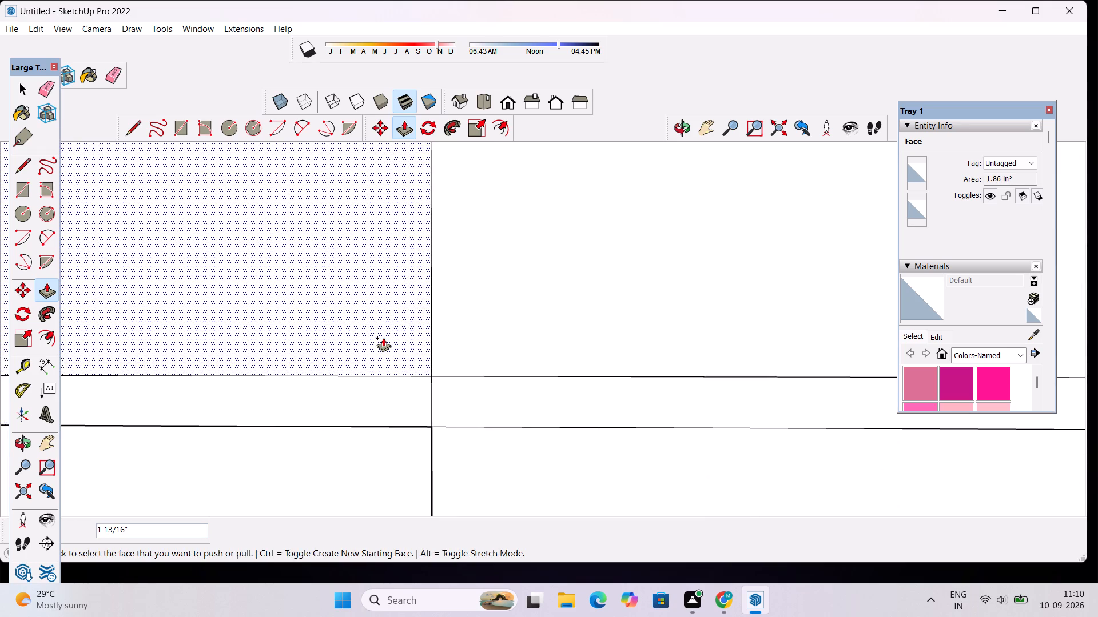
{"action": "scroll", "coordinate": [383, 338], "scroll_direction": "down", "scroll_amount": 10}
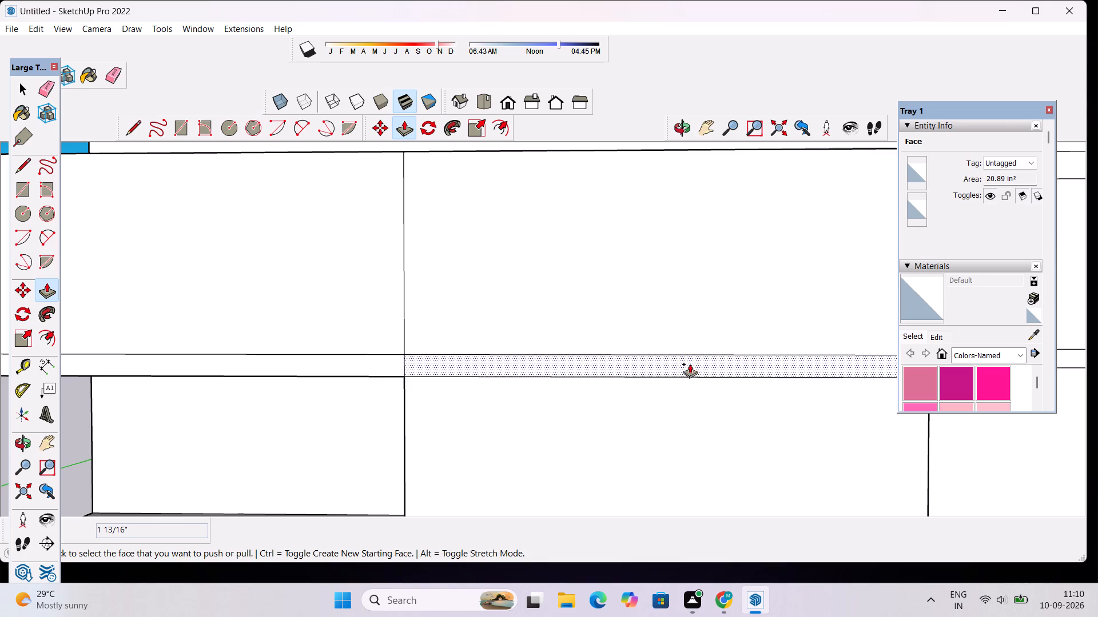
{"action": "scroll", "coordinate": [476, 392], "scroll_direction": "down", "scroll_amount": 6}
{"action": "left_click", "coordinate": [389, 419]}
{"action": "left_click", "coordinate": [484, 408]}
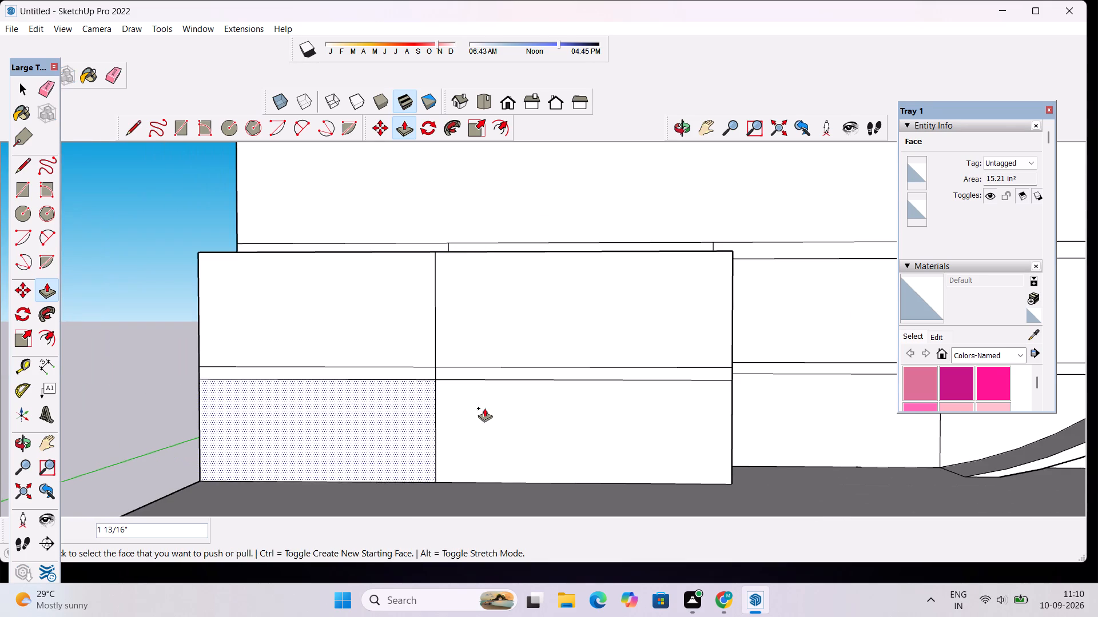
Delete the side face of the stray box protruding behind the upright panel.
{"action": "scroll", "coordinate": [433, 345], "scroll_direction": "down", "scroll_amount": 6}
{"action": "scroll", "coordinate": [341, 267], "scroll_direction": "up", "scroll_amount": 4}
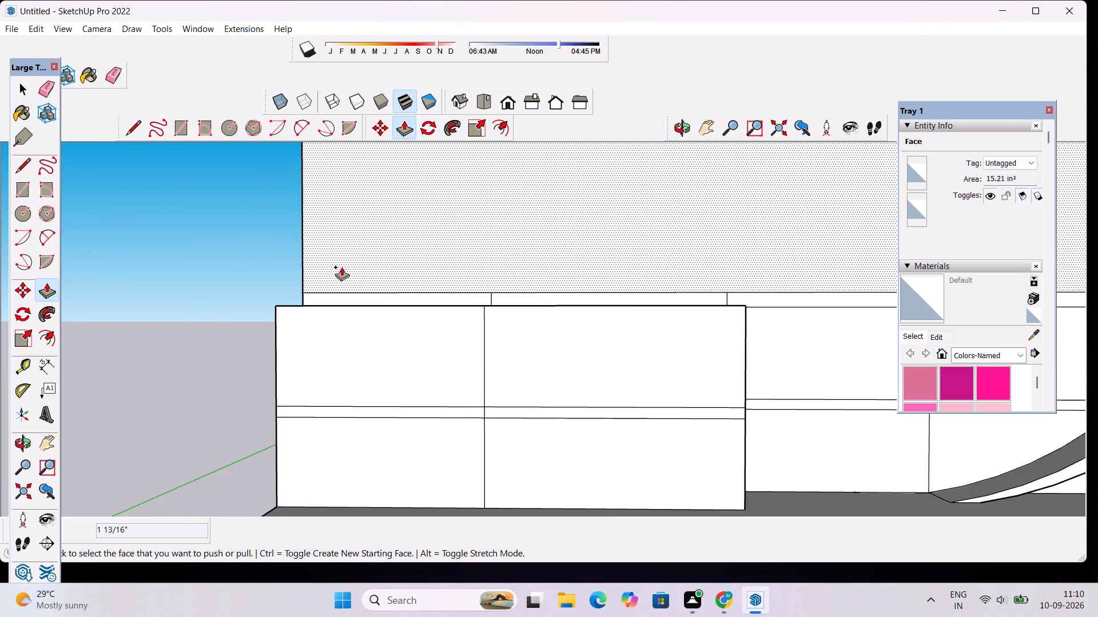
{"action": "scroll", "coordinate": [386, 275], "scroll_direction": "down", "scroll_amount": 4}
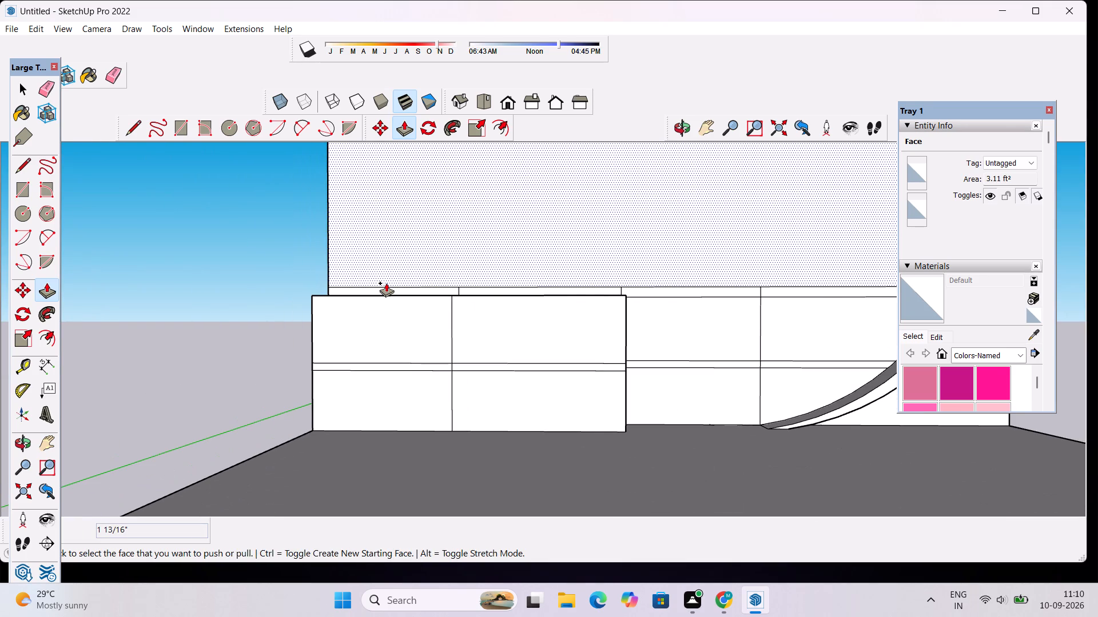
{"action": "scroll", "coordinate": [376, 301], "scroll_direction": "down", "scroll_amount": 5}
{"action": "key", "text": "space"}
{"action": "left_click", "coordinate": [684, 129]}
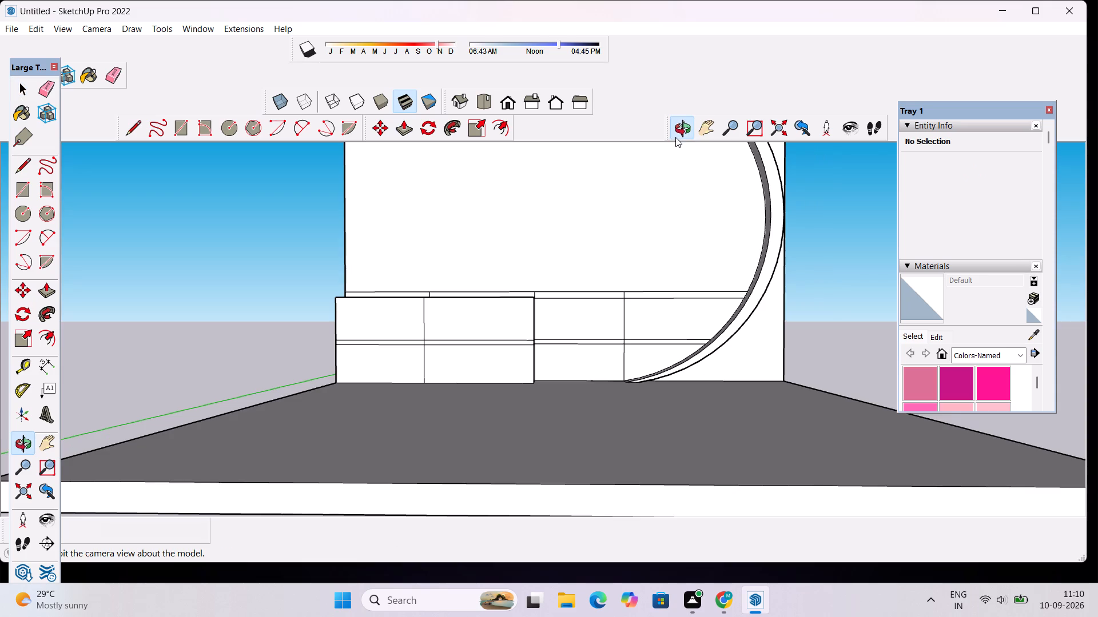
{"action": "left_click_drag", "start_coordinate": [391, 244], "coordinate": [882, 302]}
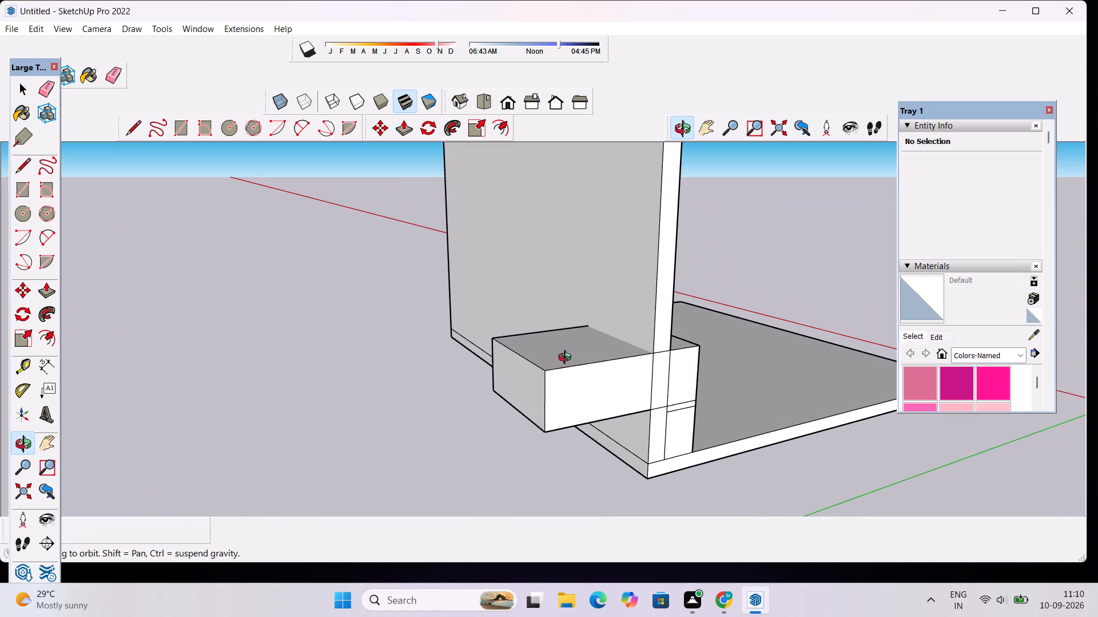
{"action": "key", "text": "space"}
{"action": "left_click", "coordinate": [570, 379]}
{"action": "key", "text": "Delete"}
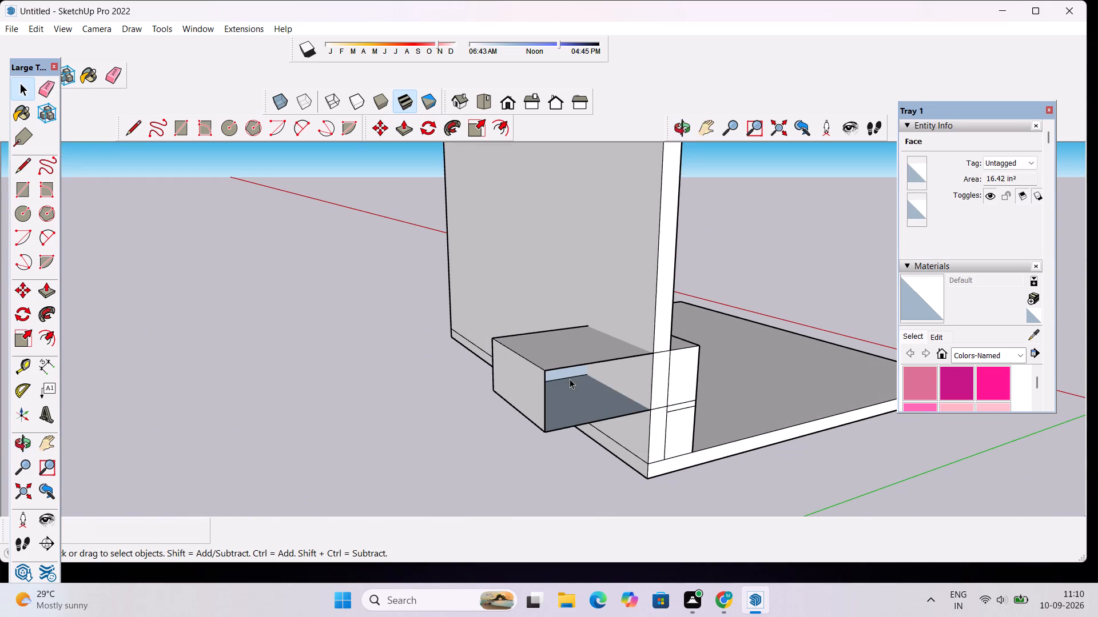
Erase all remaining edges of the stray box behind the upright panel.
{"action": "left_click_drag", "start_coordinate": [553, 331], "coordinate": [538, 368]}
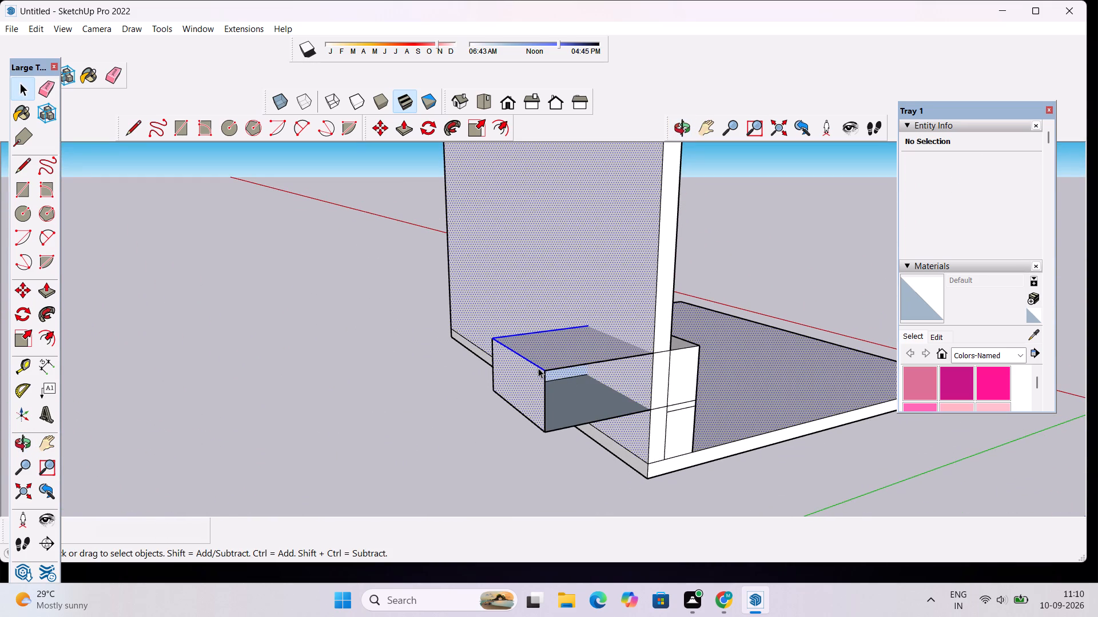
{"action": "left_click", "coordinate": [699, 492]}
{"action": "key", "text": "e"}
{"action": "left_click_drag", "start_coordinate": [542, 332], "coordinate": [558, 394]}
{"action": "left_click_drag", "start_coordinate": [520, 350], "coordinate": [537, 394]}
{"action": "left_click_drag", "start_coordinate": [561, 361], "coordinate": [564, 367]}
{"action": "left_click_drag", "start_coordinate": [610, 412], "coordinate": [614, 418]}
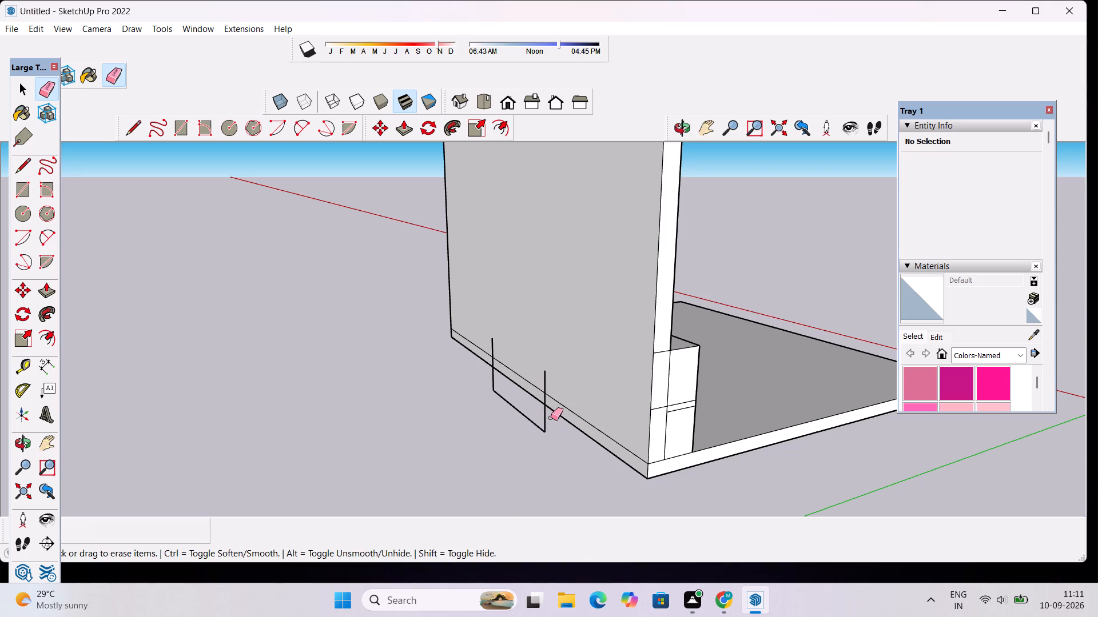
{"action": "left_click_drag", "start_coordinate": [551, 418], "coordinate": [491, 376]}
{"action": "left_click_drag", "start_coordinate": [504, 389], "coordinate": [504, 390]}
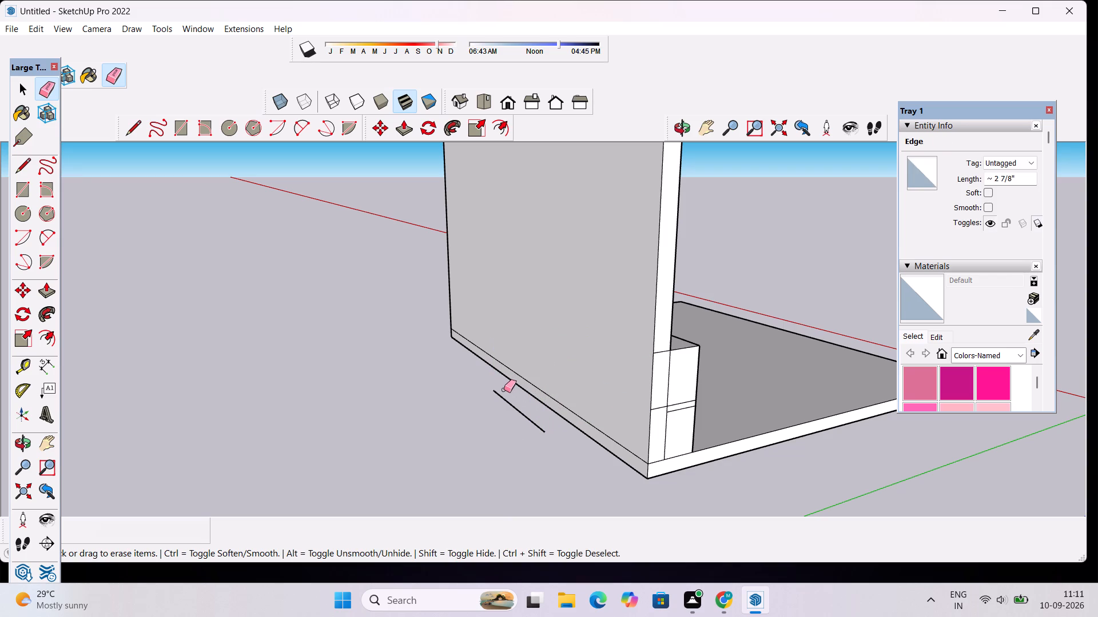
{"action": "left_click_drag", "start_coordinate": [504, 390], "coordinate": [504, 400]}
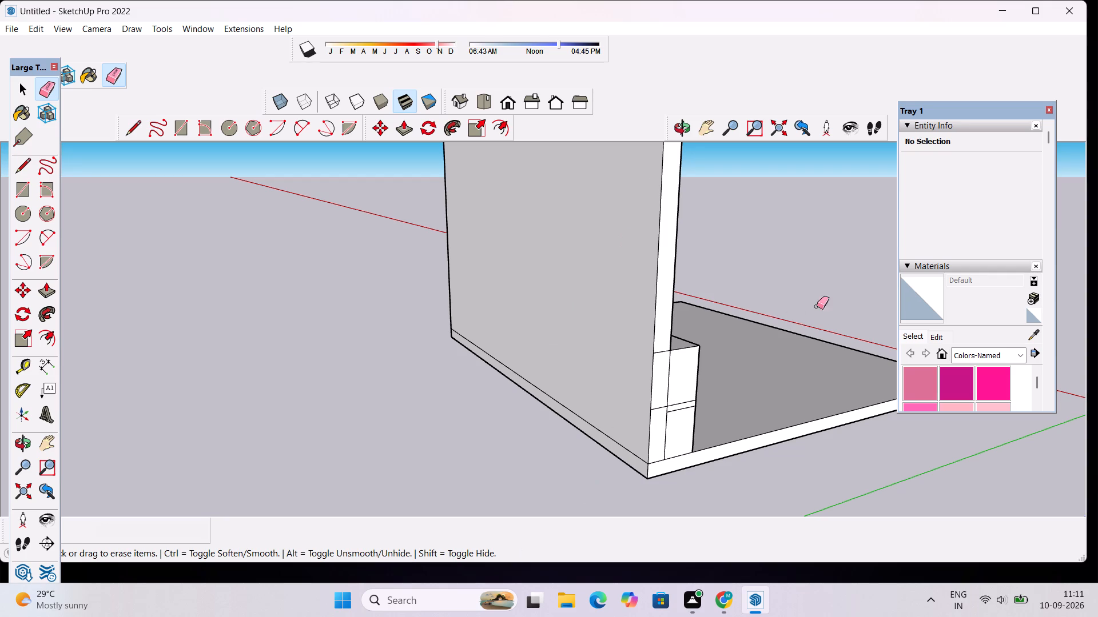
Push/Pull the third upper compartment from the left outward 1 13/16", flush with the two raised blocks beside it.
{"action": "left_click", "coordinate": [685, 124]}
{"action": "left_click_drag", "start_coordinate": [833, 319], "coordinate": [626, 325]}
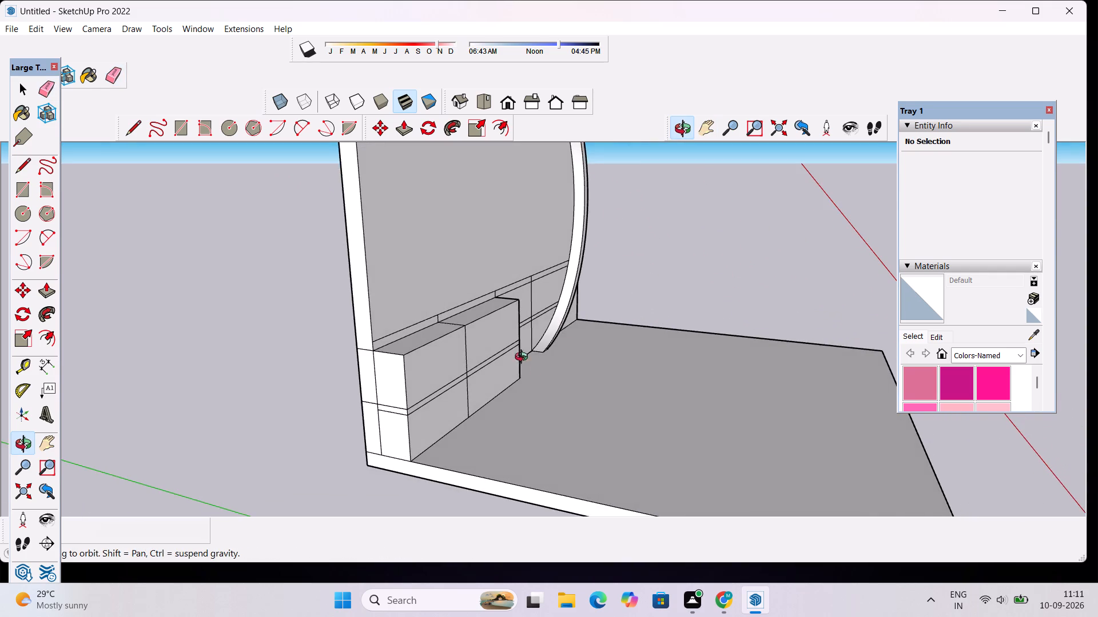
{"action": "left_click_drag", "start_coordinate": [643, 369], "coordinate": [429, 389]}
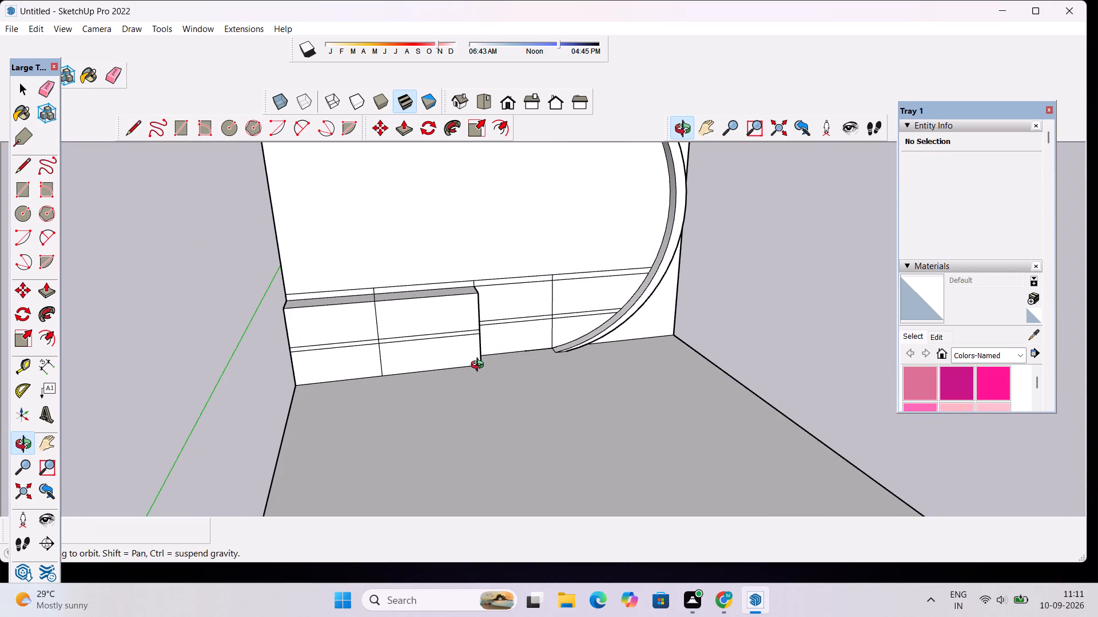
{"action": "scroll", "coordinate": [466, 331], "scroll_direction": "up", "scroll_amount": 4}
{"action": "scroll", "coordinate": [468, 338], "scroll_direction": "down", "scroll_amount": 2}
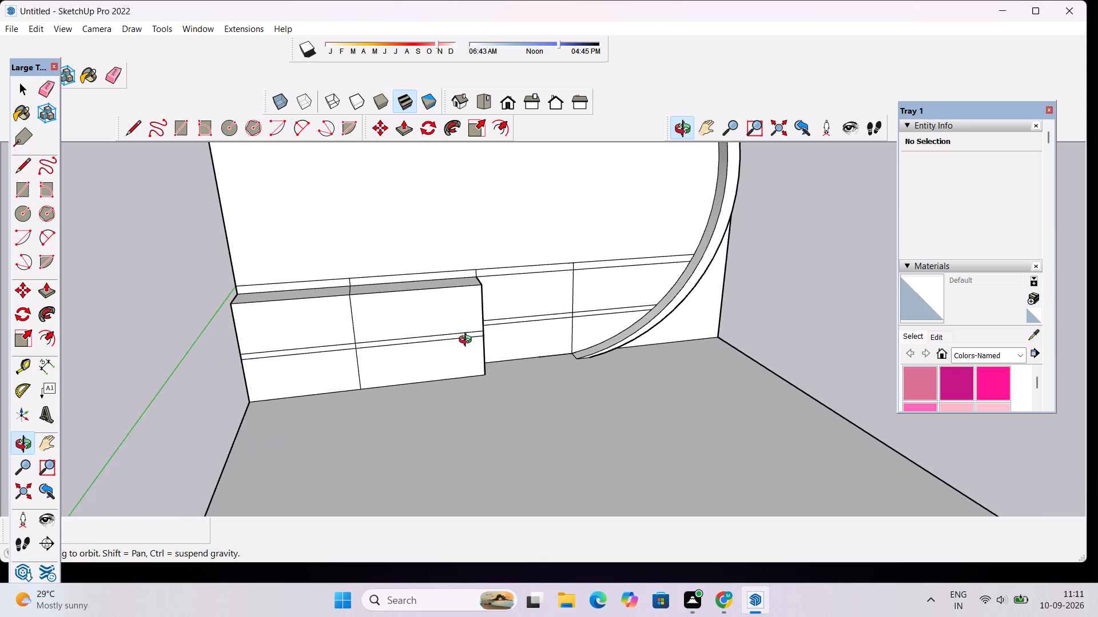
{"action": "scroll", "coordinate": [468, 341], "scroll_direction": "down", "scroll_amount": 1}
{"action": "scroll", "coordinate": [487, 353], "scroll_direction": "up", "scroll_amount": 4}
{"action": "left_click_drag", "start_coordinate": [596, 338], "coordinate": [460, 332]}
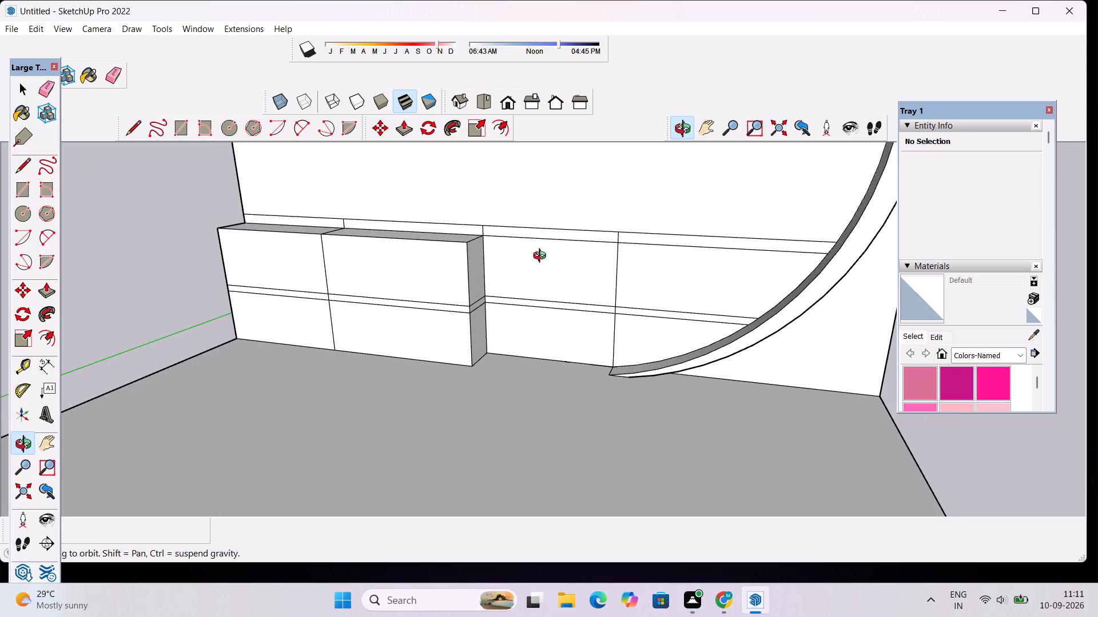
{"action": "scroll", "coordinate": [559, 299], "scroll_direction": "up", "scroll_amount": 3}
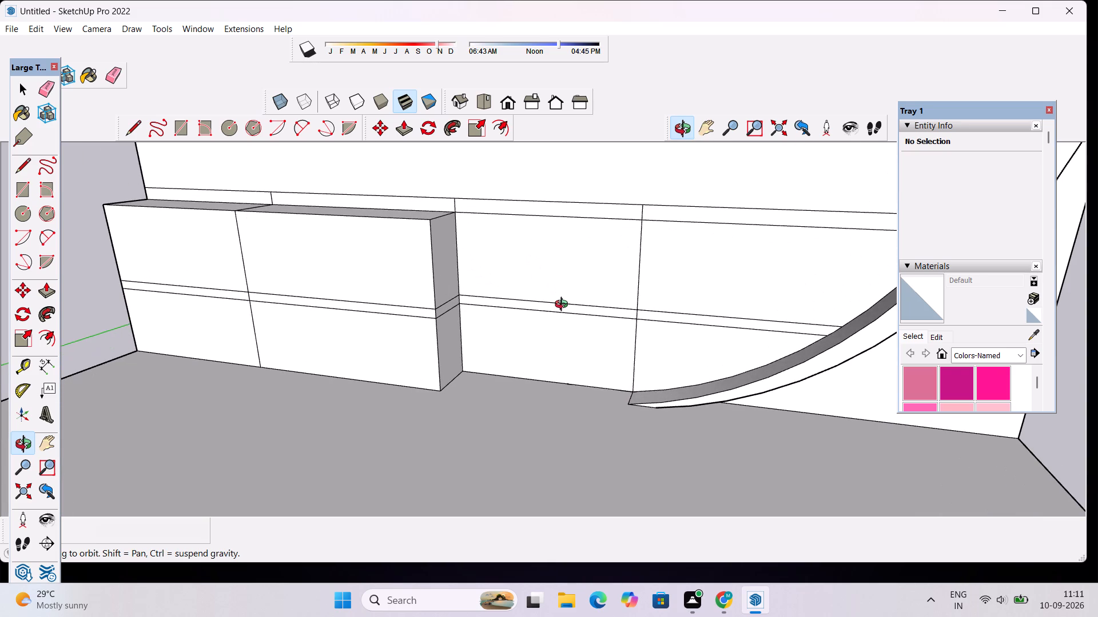
{"action": "scroll", "coordinate": [589, 308], "scroll_direction": "down", "scroll_amount": 2}
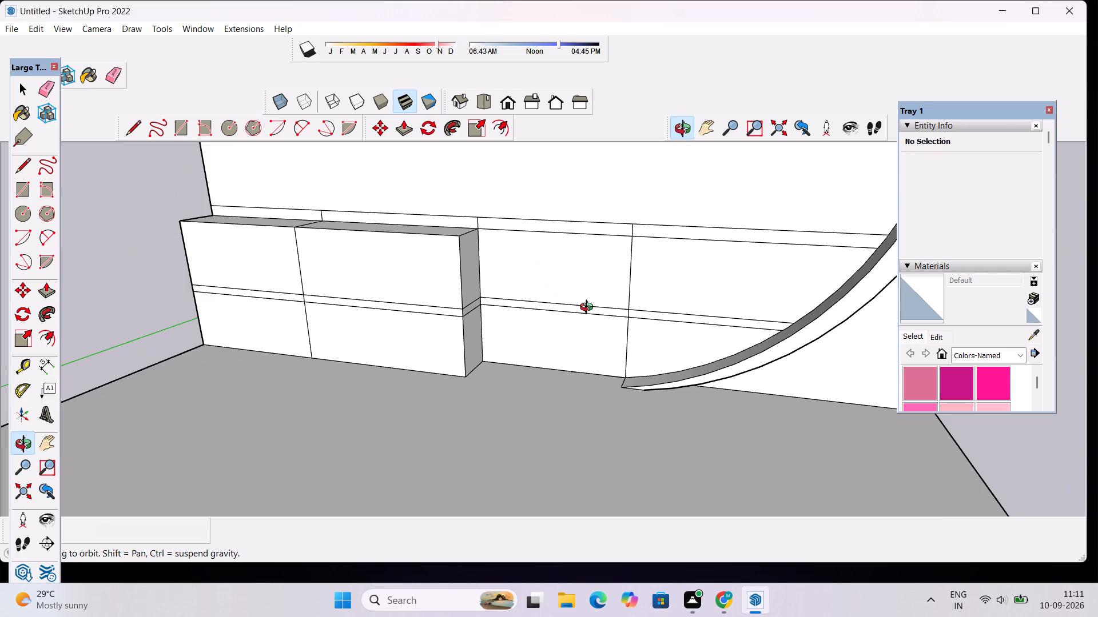
{"action": "scroll", "coordinate": [591, 306], "scroll_direction": "up", "scroll_amount": 2}
{"action": "key", "text": "space"}
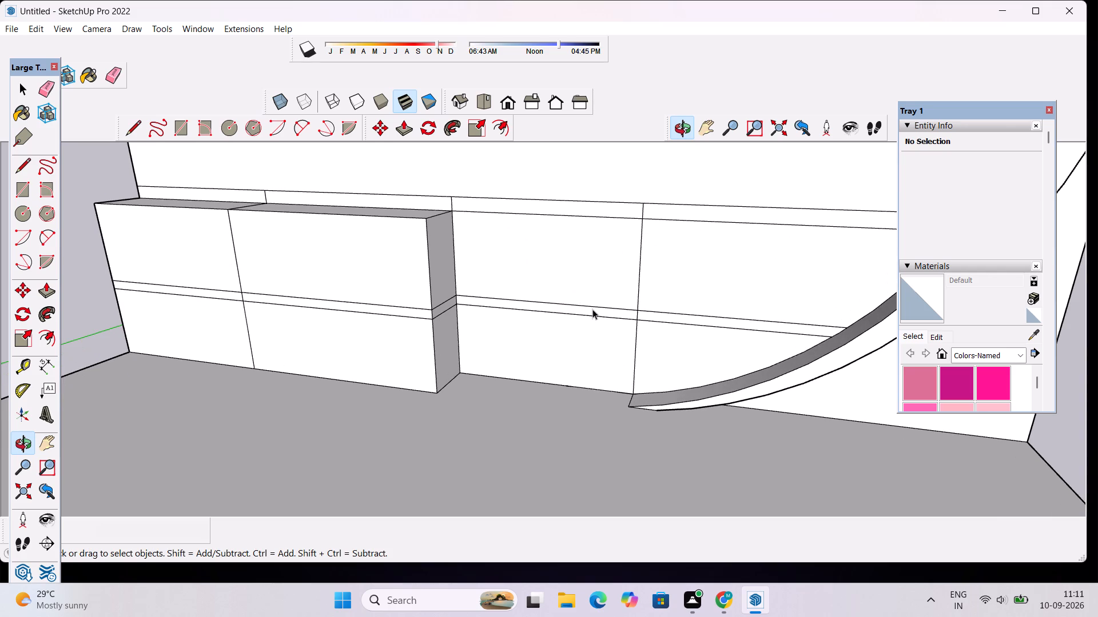
{"action": "left_click", "coordinate": [596, 266]}
{"action": "key", "text": "p"}
{"action": "left_click", "coordinate": [596, 267]}
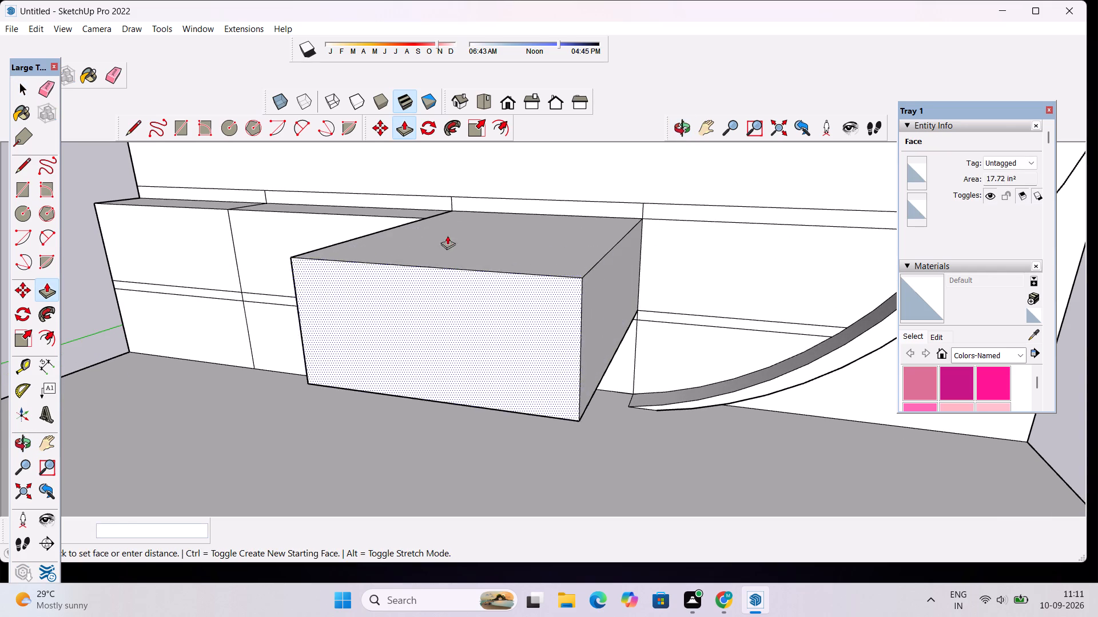
{"action": "left_click", "coordinate": [376, 221]}
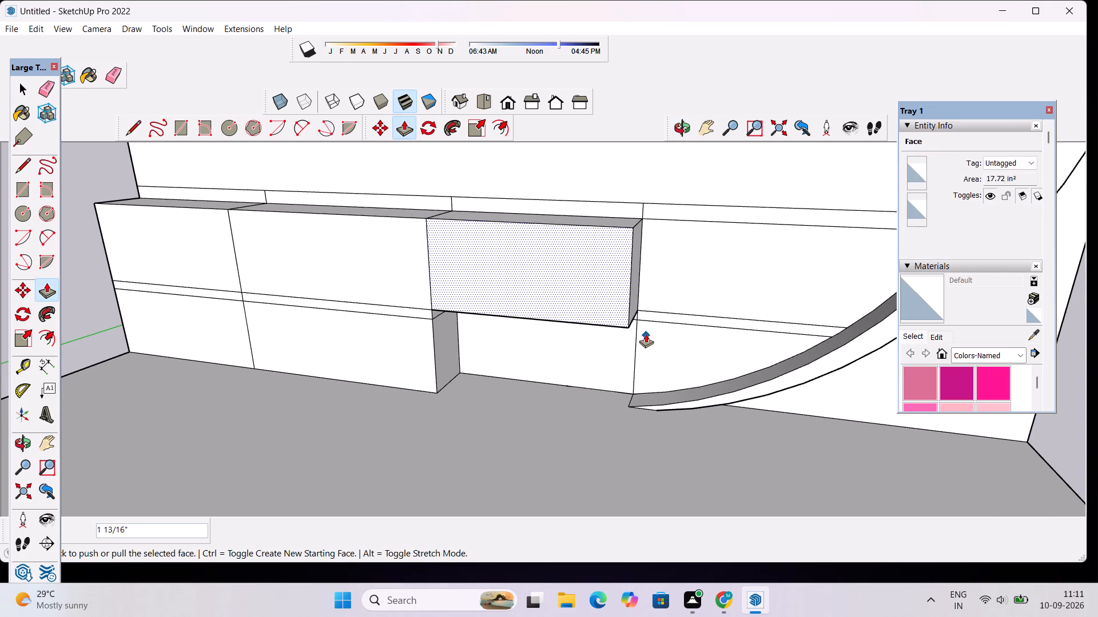
Pull the shelf strip beneath the third upper compartment out 1 13/16", flush with the compartment's front.
{"action": "scroll", "coordinate": [645, 332], "scroll_direction": "up", "scroll_amount": 11}
{"action": "key", "text": "space"}
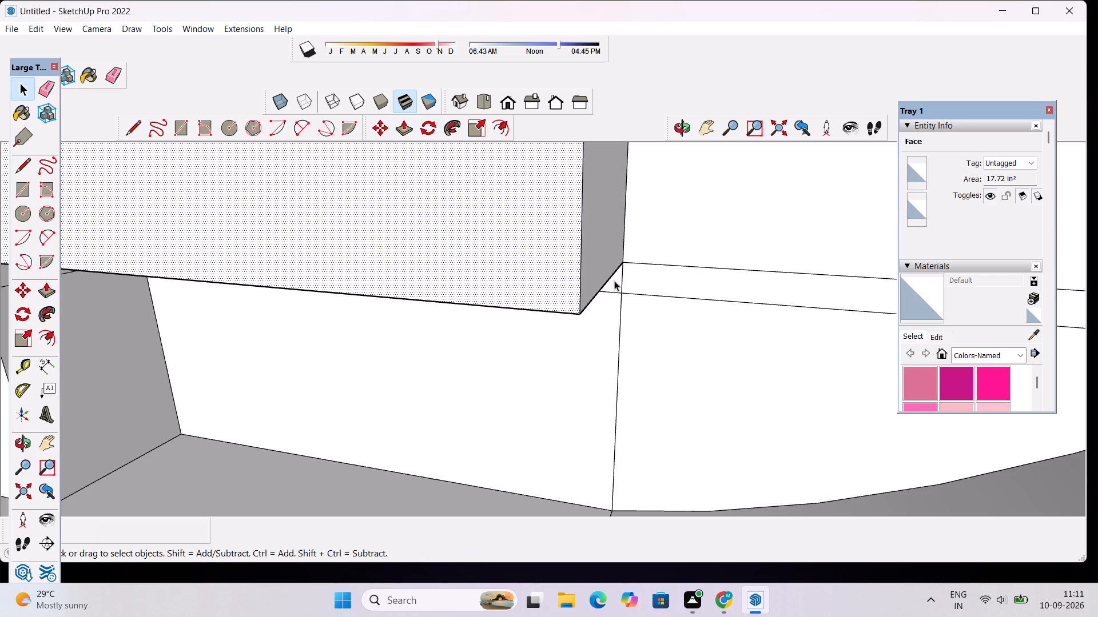
{"action": "left_click", "coordinate": [614, 281]}
{"action": "key", "text": "p"}
{"action": "left_click", "coordinate": [614, 281]}
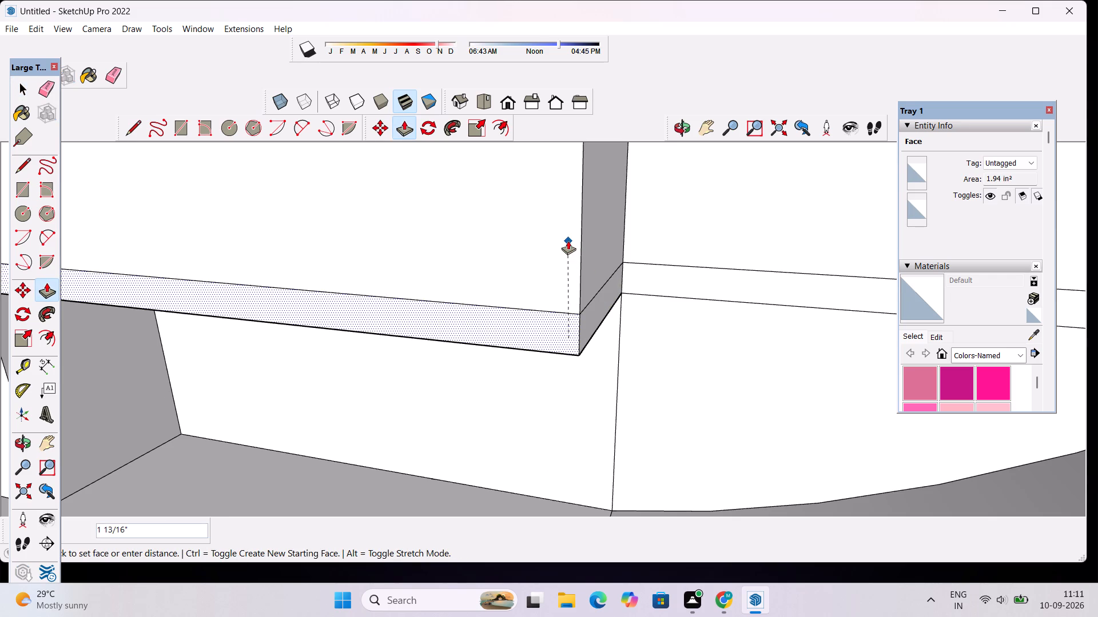
{"action": "left_click", "coordinate": [568, 241]}
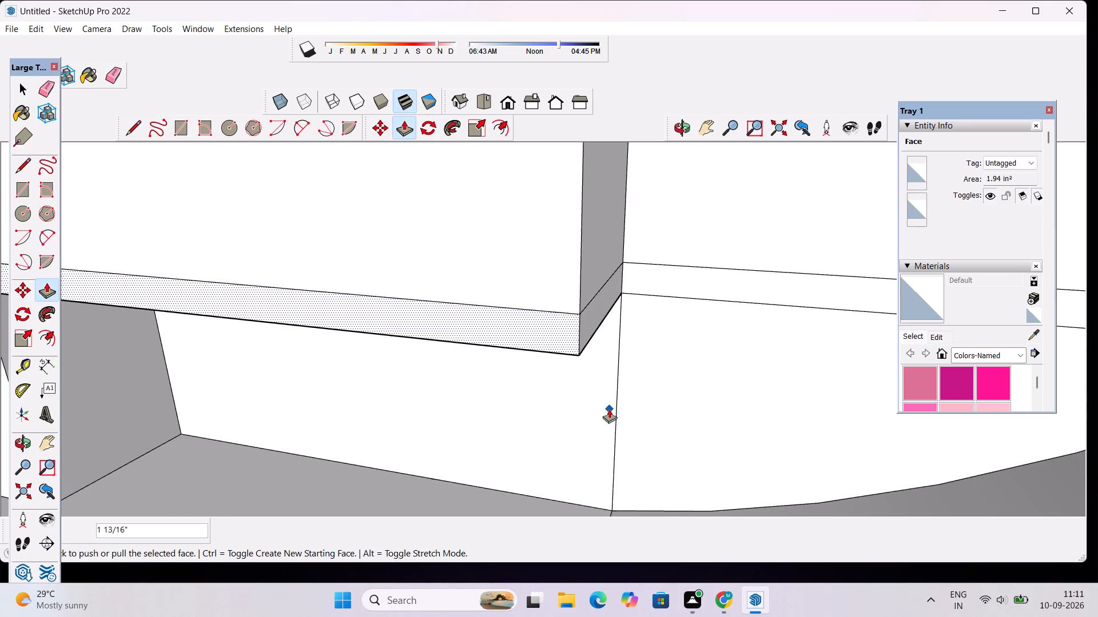
Pull the third lower compartment outward, flush with the front of the shelf strip above it.
{"action": "key", "text": "space"}
{"action": "left_click", "coordinate": [602, 408]}
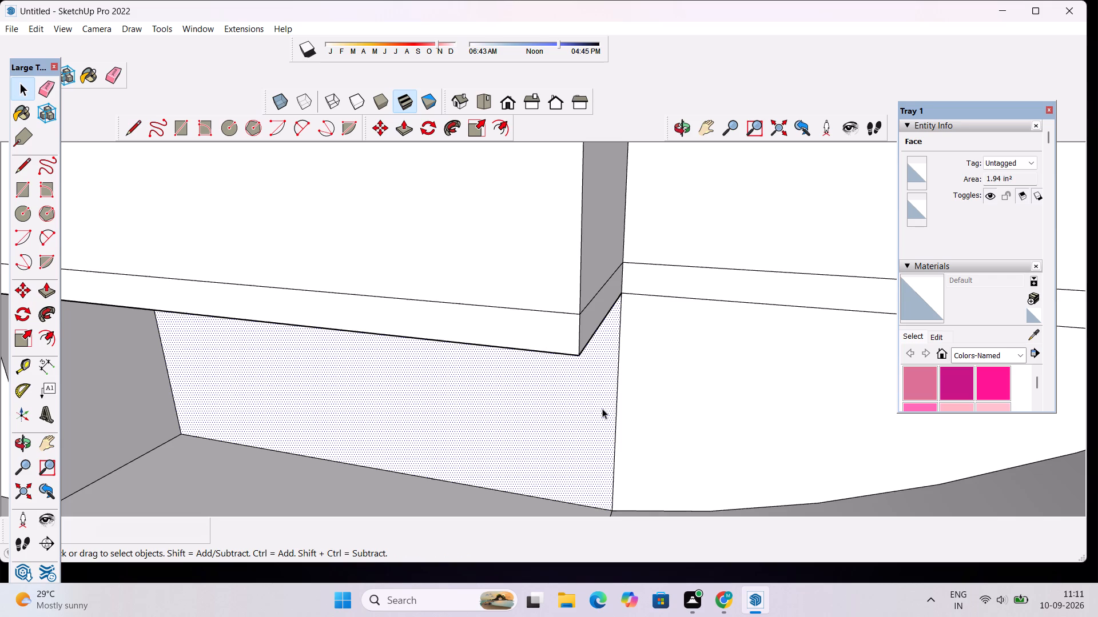
{"action": "key", "text": "p"}
{"action": "left_click", "coordinate": [602, 408]}
{"action": "left_click", "coordinate": [551, 287]}
{"action": "scroll", "coordinate": [569, 350], "scroll_direction": "down", "scroll_amount": 9}
{"action": "key", "text": "space"}
{"action": "scroll", "coordinate": [546, 323], "scroll_direction": "down", "scroll_amount": 10}
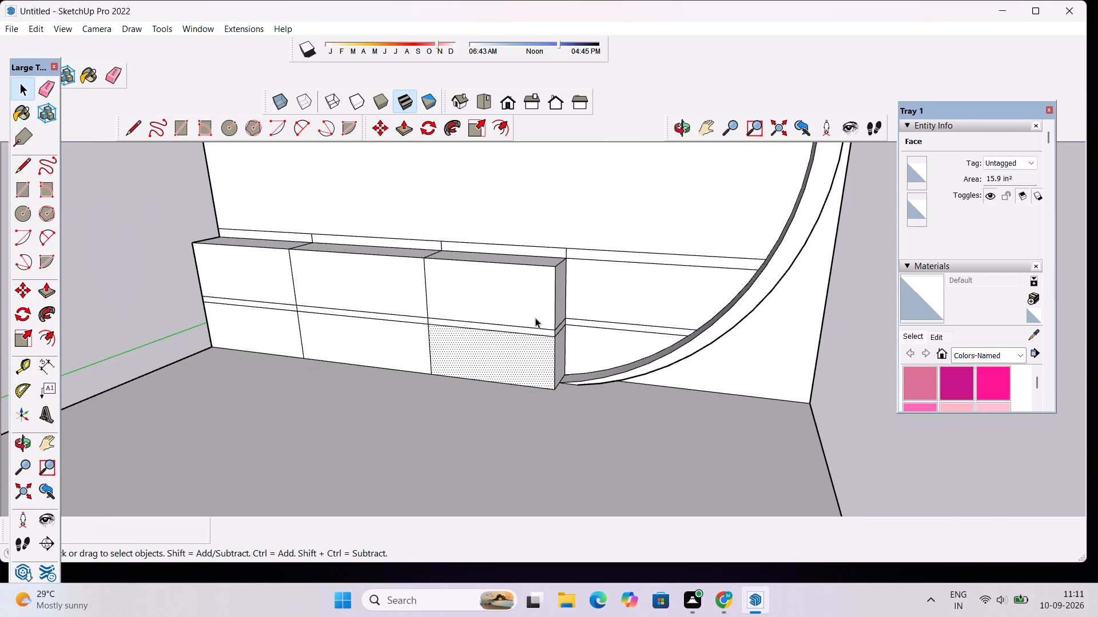
{"action": "left_click", "coordinate": [168, 215]}
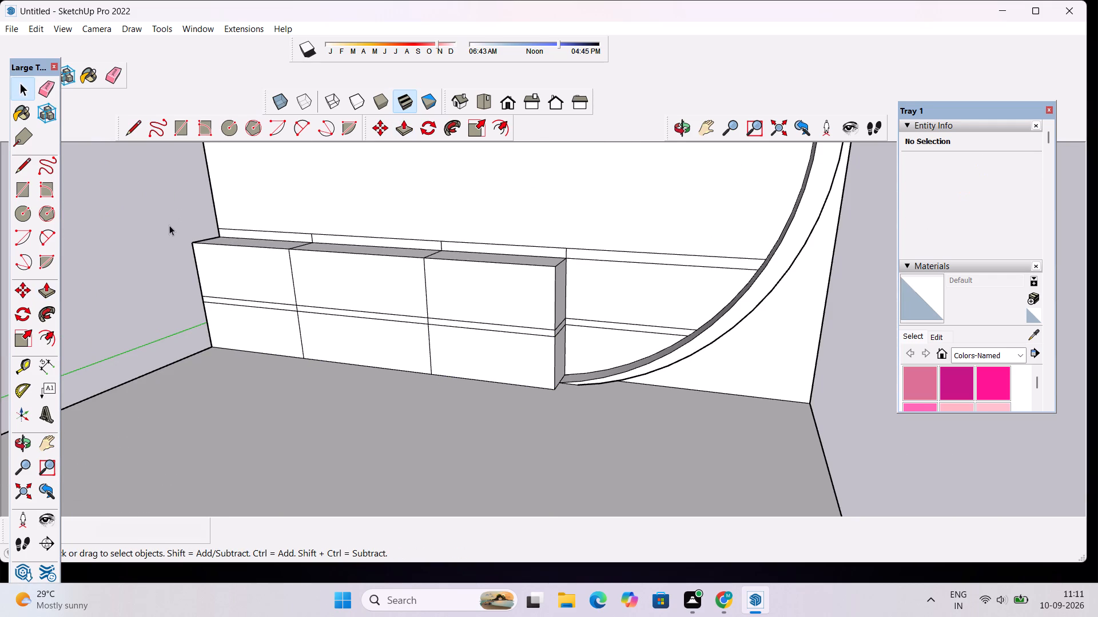
Erase the three short vertical divider lines crossing the topmost shelf strip above the raised blocks.
{"action": "scroll", "coordinate": [533, 254], "scroll_direction": "up", "scroll_amount": 4}
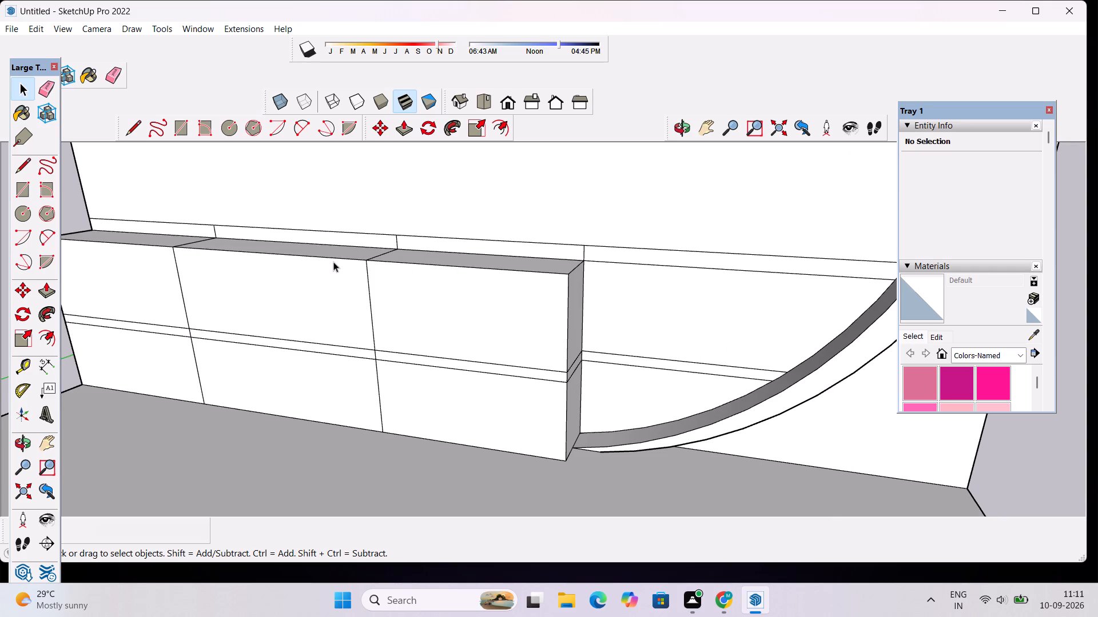
{"action": "scroll", "coordinate": [299, 258], "scroll_direction": "down", "scroll_amount": 2}
{"action": "key", "text": "e"}
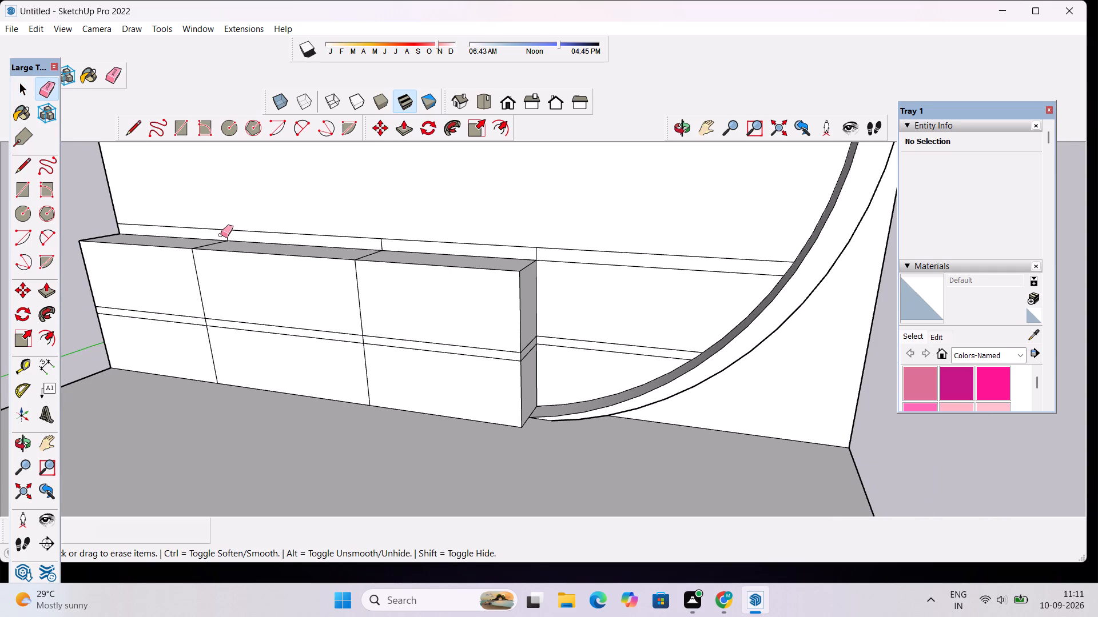
{"action": "left_click_drag", "start_coordinate": [222, 232], "coordinate": [231, 238]}
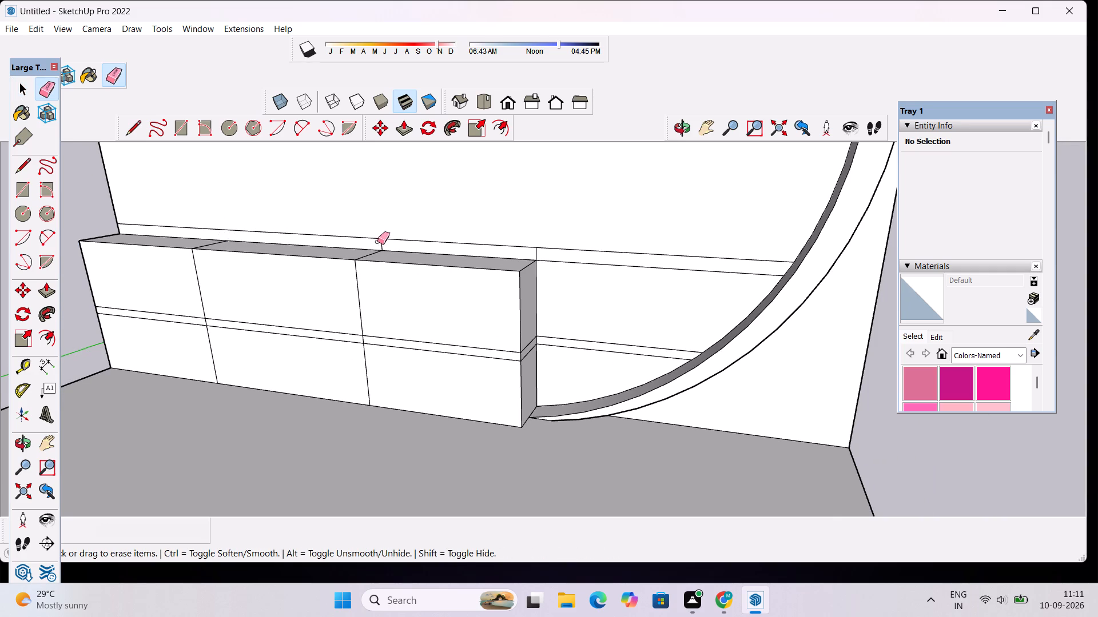
{"action": "left_click_drag", "start_coordinate": [377, 242], "coordinate": [395, 246]}
{"action": "left_click", "coordinate": [540, 254]}
{"action": "left_click_drag", "start_coordinate": [543, 254], "coordinate": [543, 254]}
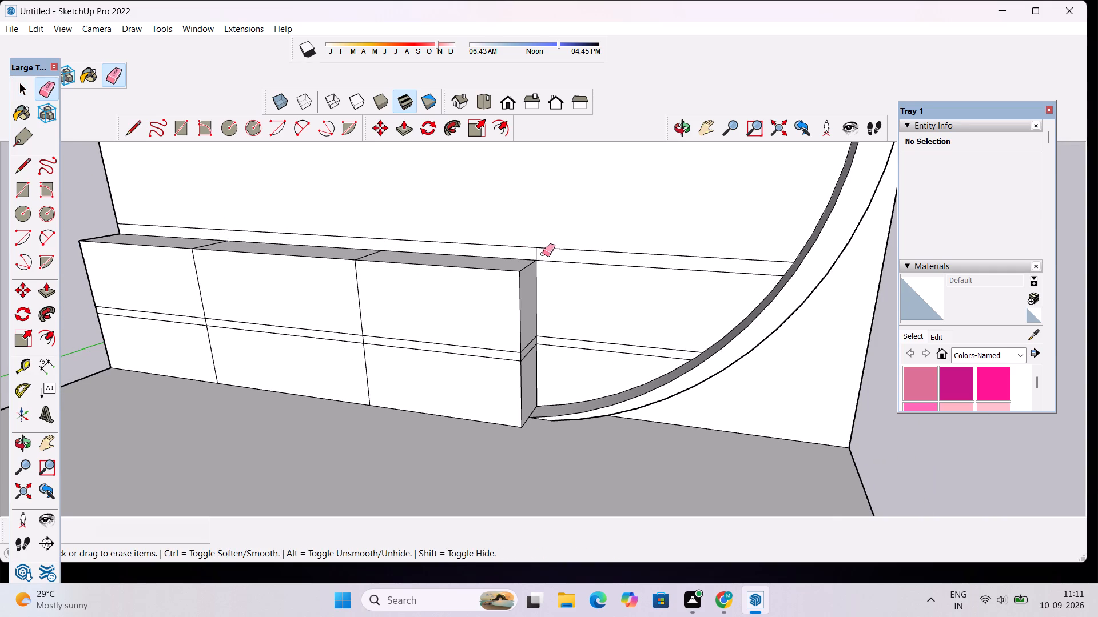
{"action": "left_click_drag", "start_coordinate": [543, 254], "coordinate": [526, 254]}
Push/Pull the topmost shelf strip outward 1 13/16", flush with the fronts of the raised blocks beneath it.
{"action": "key", "text": "space"}
{"action": "left_click", "coordinate": [556, 253]}
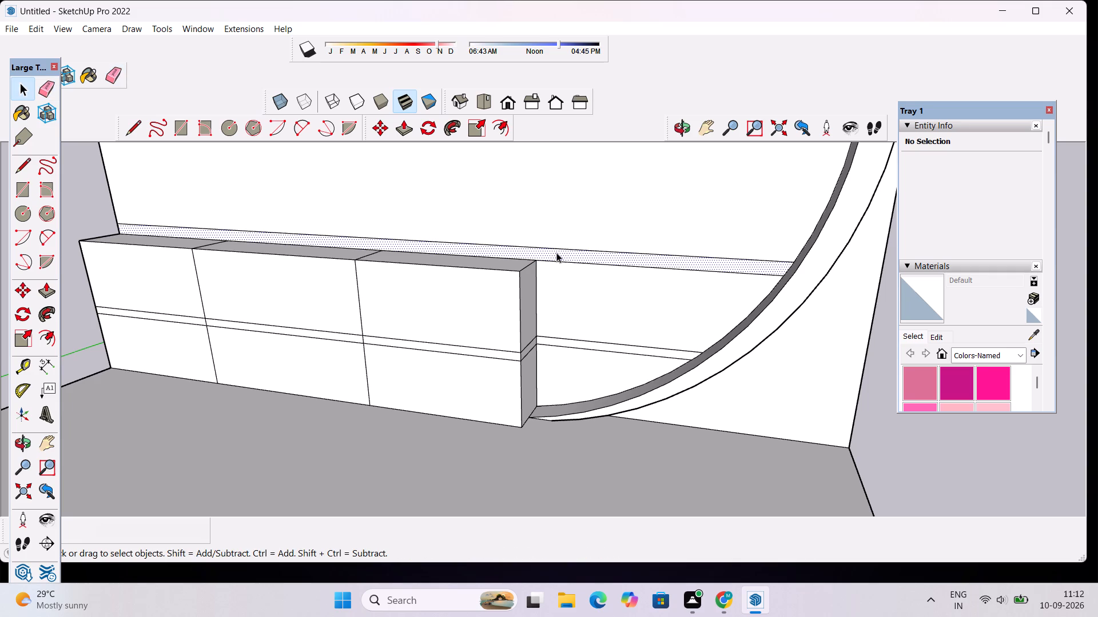
{"action": "key", "text": "p"}
{"action": "left_click", "coordinate": [558, 254]}
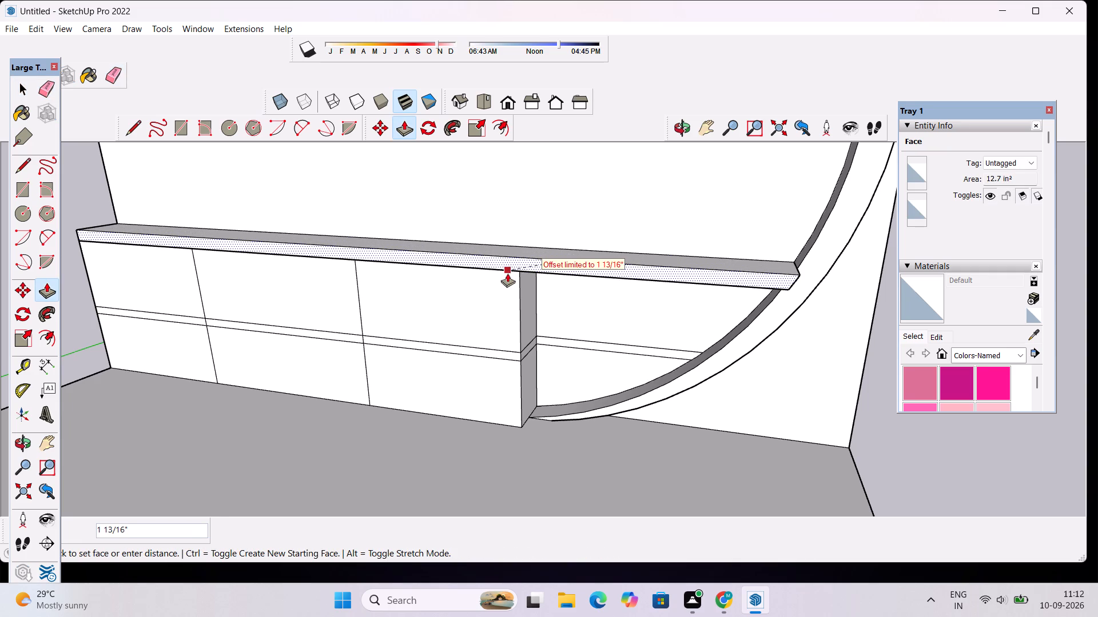
{"action": "left_click", "coordinate": [507, 286]}
{"action": "scroll", "coordinate": [567, 241], "scroll_direction": "down", "scroll_amount": 3}
{"action": "key", "text": "space"}
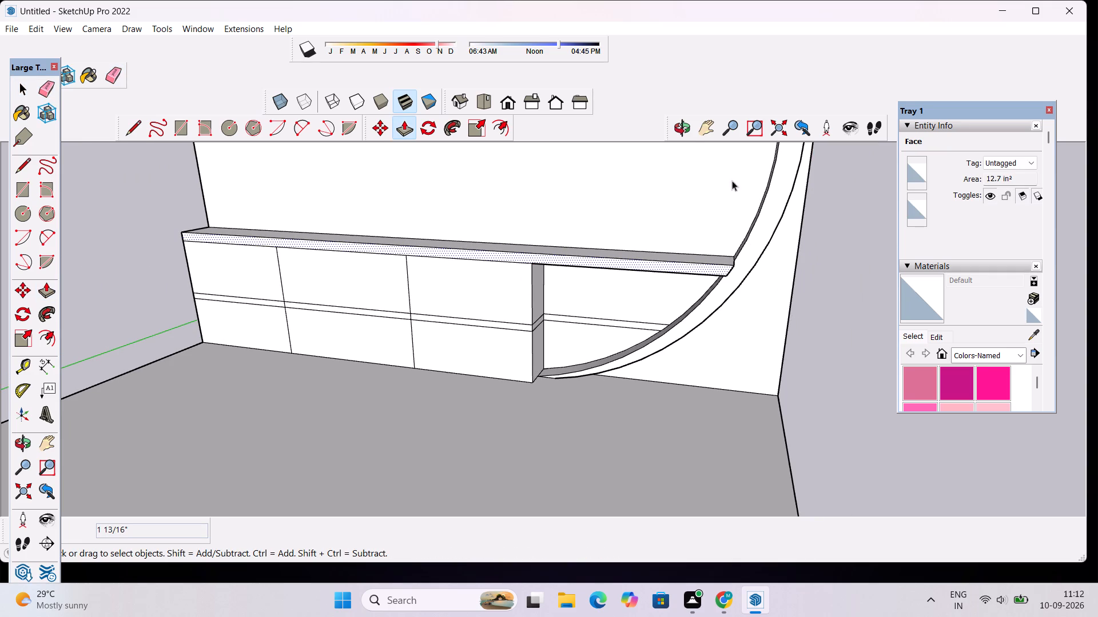
Pull the front face of the curved band outward 13/16", flush with the front of the top shelf.
{"action": "left_click", "coordinate": [685, 133]}
{"action": "left_click_drag", "start_coordinate": [699, 330], "coordinate": [701, 245]}
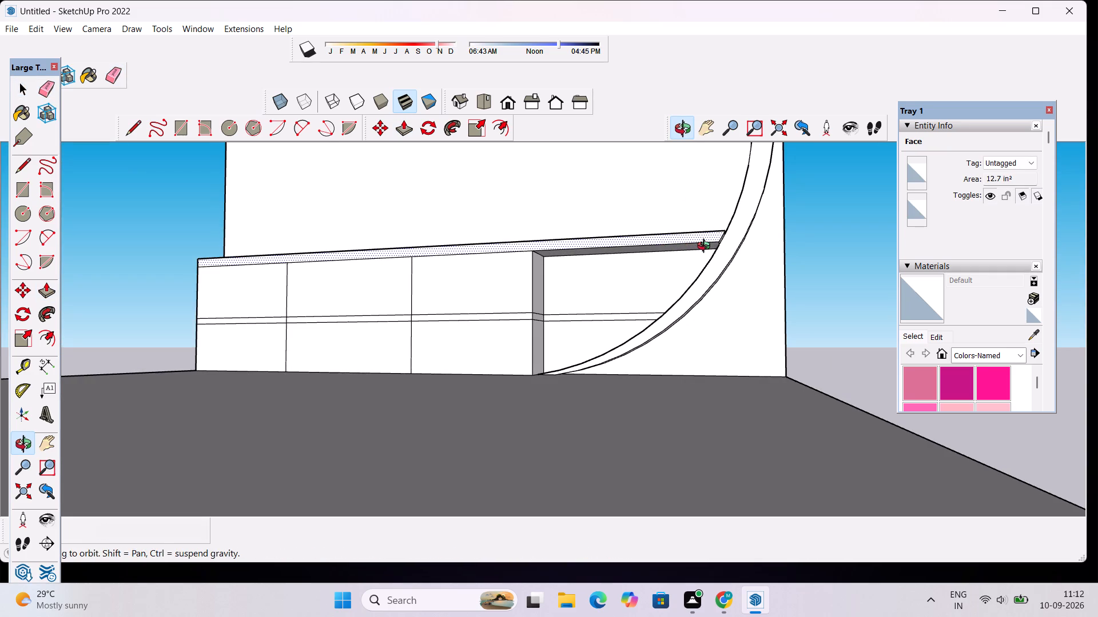
{"action": "scroll", "coordinate": [738, 245], "scroll_direction": "up", "scroll_amount": 12}
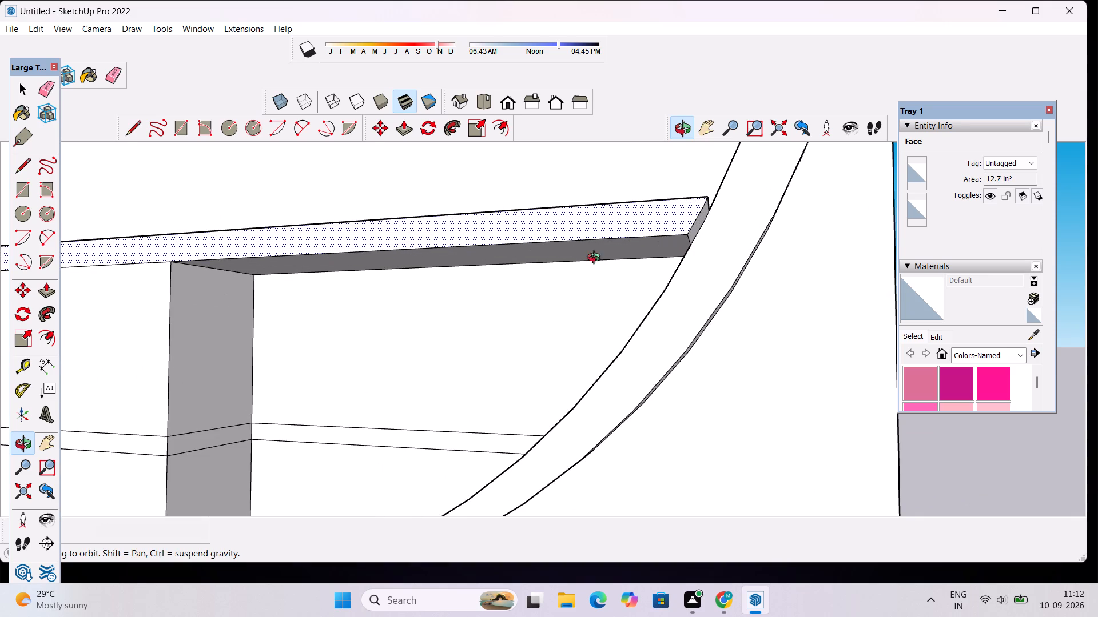
{"action": "scroll", "coordinate": [721, 228], "scroll_direction": "up", "scroll_amount": 5}
{"action": "scroll", "coordinate": [673, 234], "scroll_direction": "down", "scroll_amount": 16}
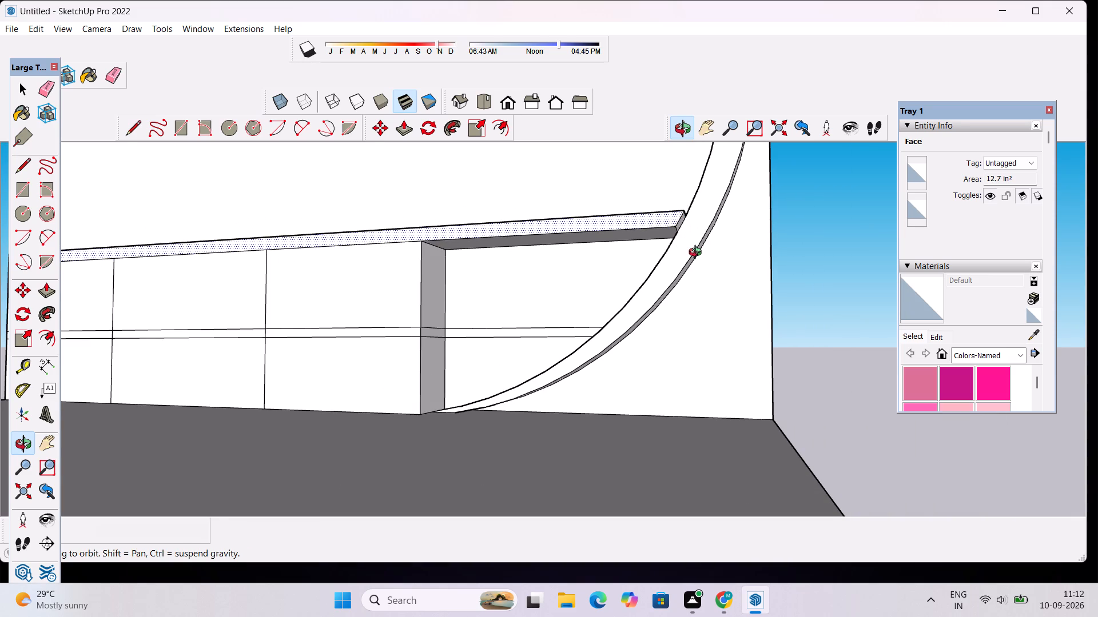
{"action": "key", "text": "space"}
{"action": "left_click", "coordinate": [693, 232]}
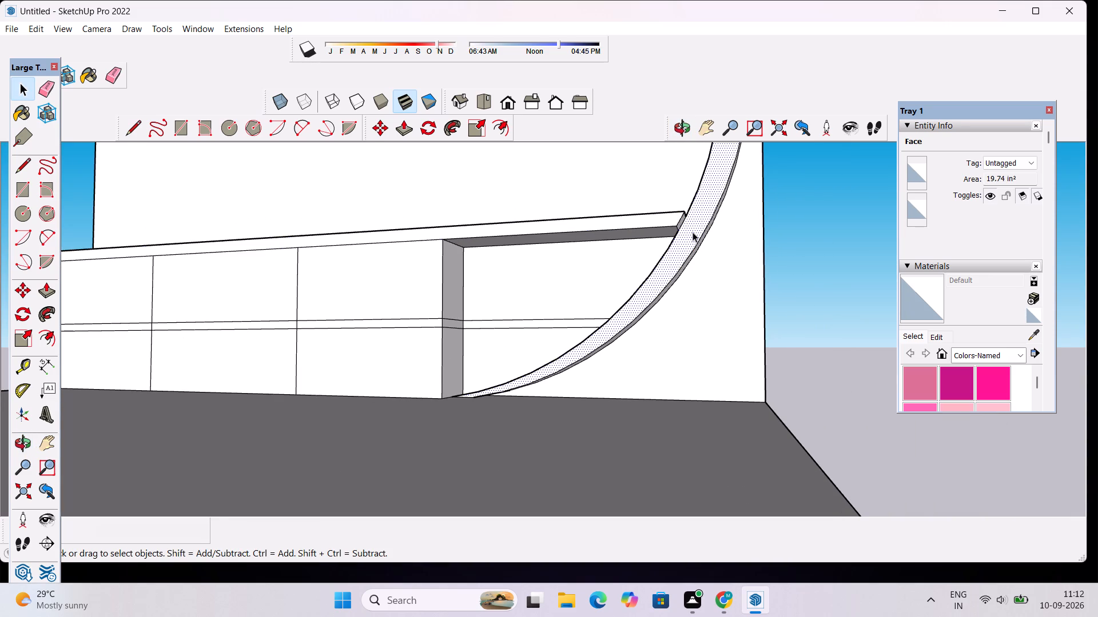
{"action": "key", "text": "p"}
{"action": "left_click", "coordinate": [693, 232]}
{"action": "left_click", "coordinate": [640, 217]}
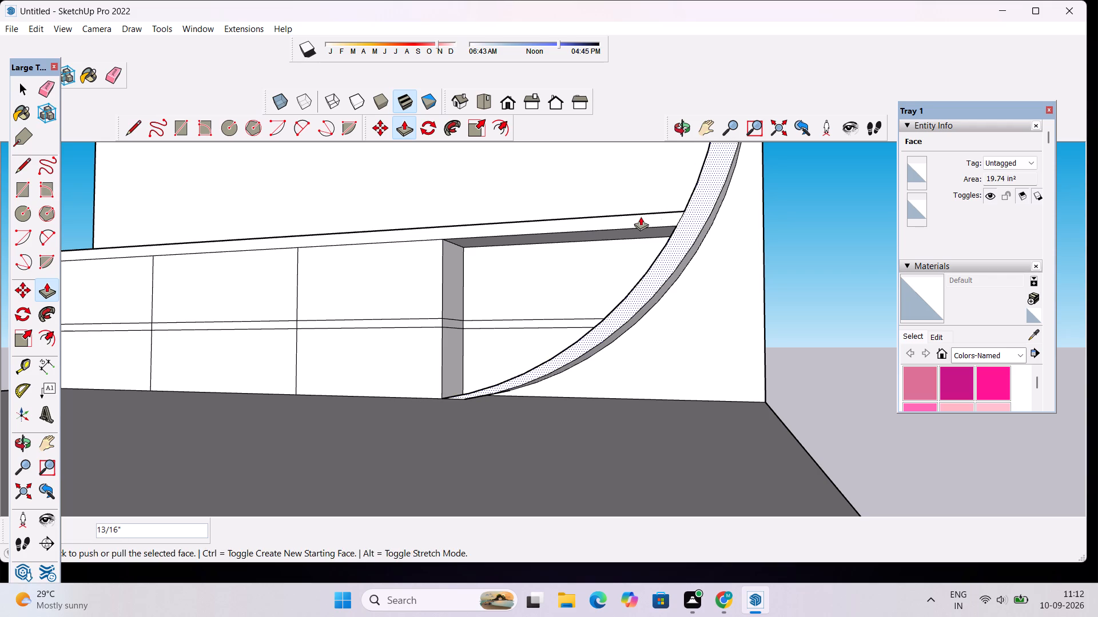
{"action": "key", "text": "space"}
Erase the two horizontal shelf lines on the back panel inside the curved end compartment.
{"action": "scroll", "coordinate": [646, 223], "scroll_direction": "down", "scroll_amount": 6}
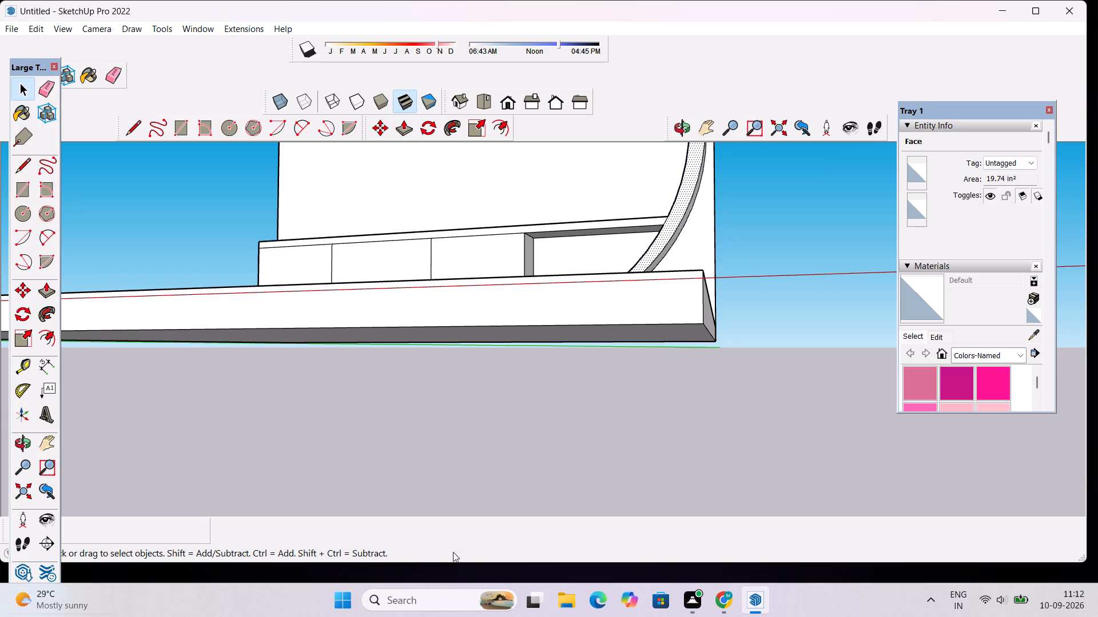
{"action": "left_click", "coordinate": [686, 125]}
{"action": "left_click_drag", "start_coordinate": [611, 202], "coordinate": [638, 321]}
{"action": "left_click_drag", "start_coordinate": [408, 327], "coordinate": [435, 294]}
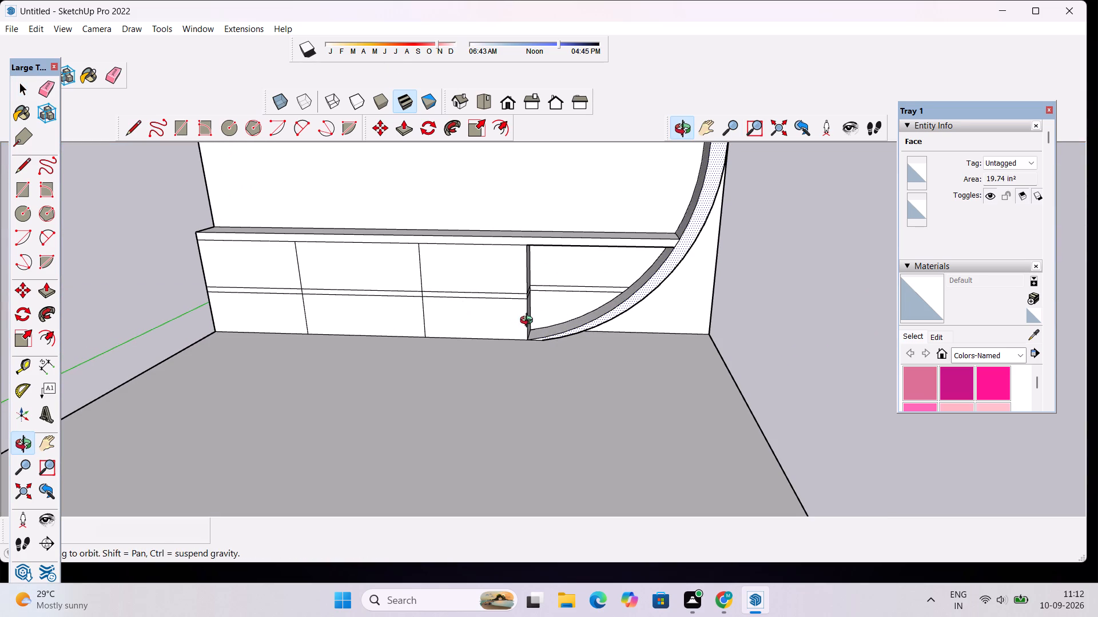
{"action": "scroll", "coordinate": [562, 320], "scroll_direction": "up", "scroll_amount": 7}
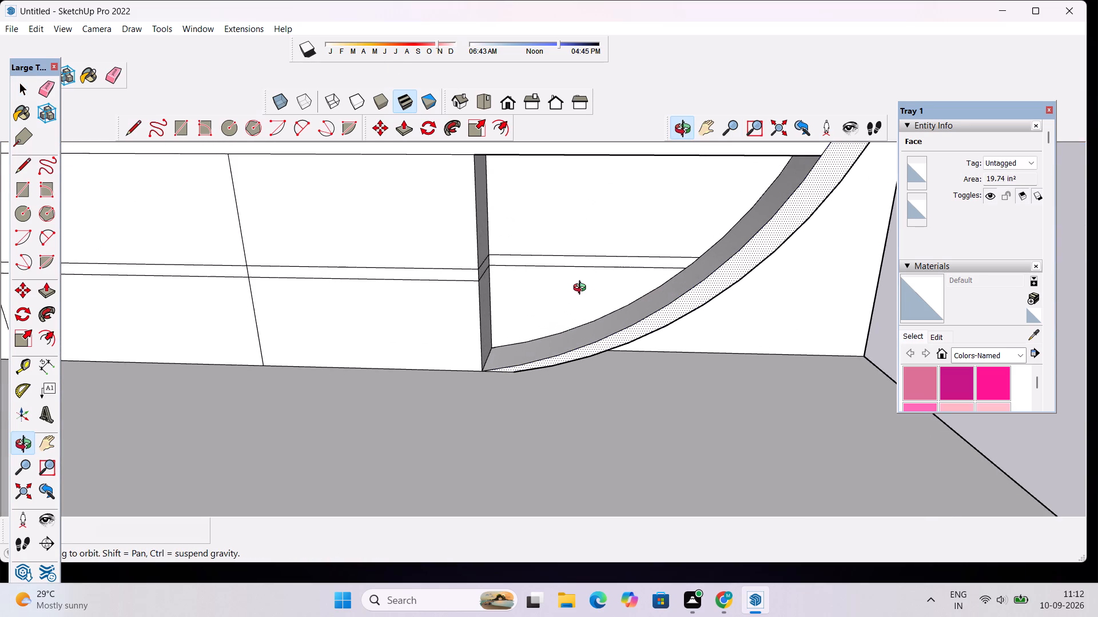
{"action": "key", "text": "space"}
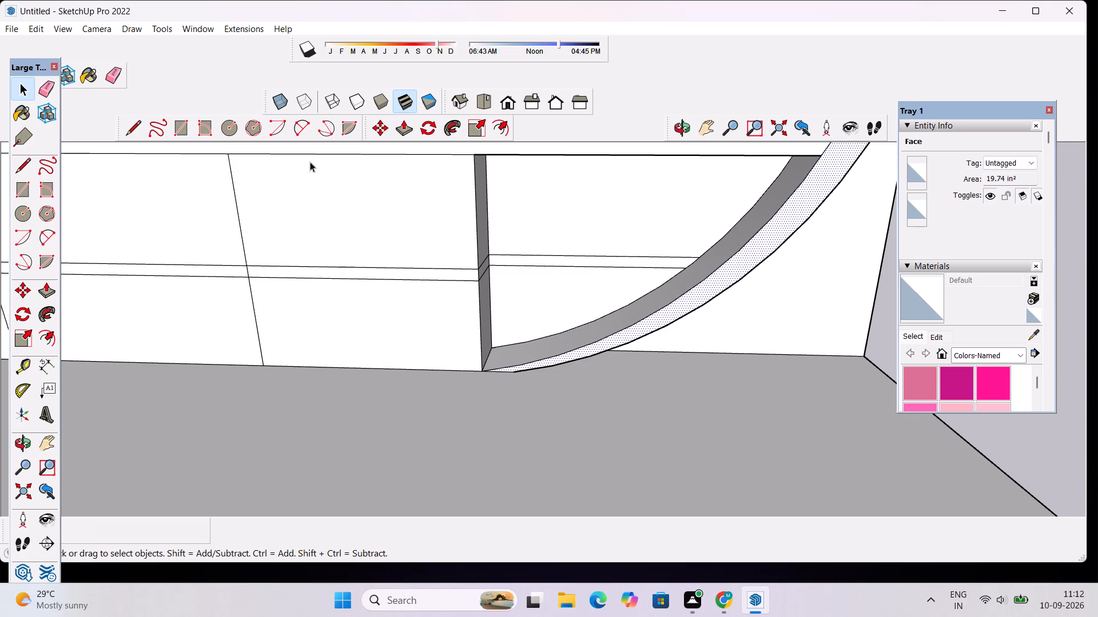
{"action": "left_click", "coordinate": [115, 75]}
{"action": "left_click_drag", "start_coordinate": [534, 235], "coordinate": [534, 266]}
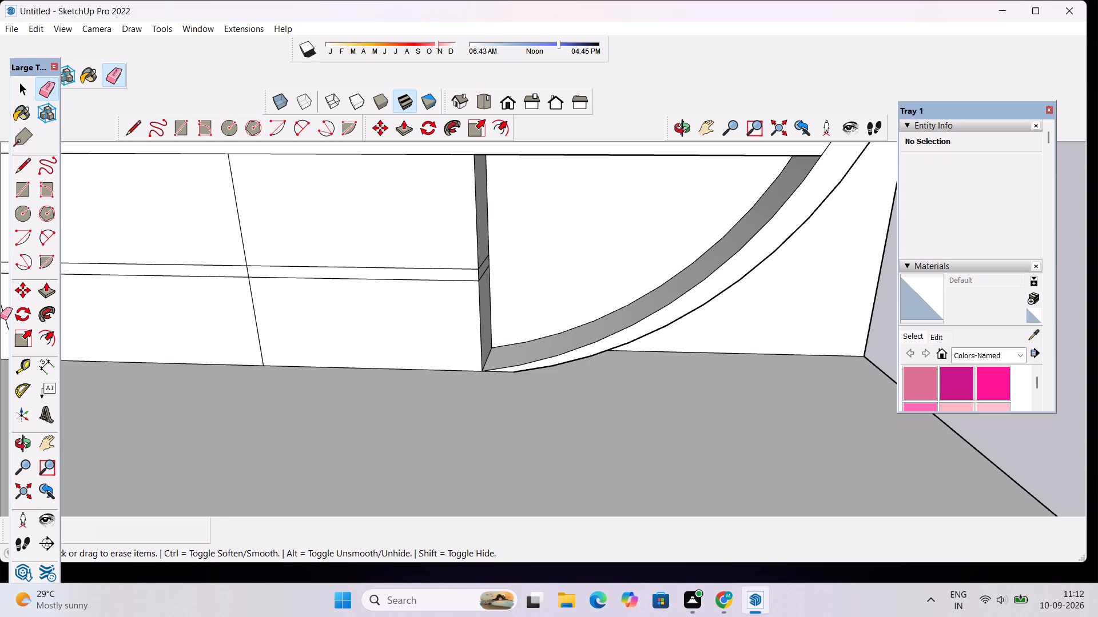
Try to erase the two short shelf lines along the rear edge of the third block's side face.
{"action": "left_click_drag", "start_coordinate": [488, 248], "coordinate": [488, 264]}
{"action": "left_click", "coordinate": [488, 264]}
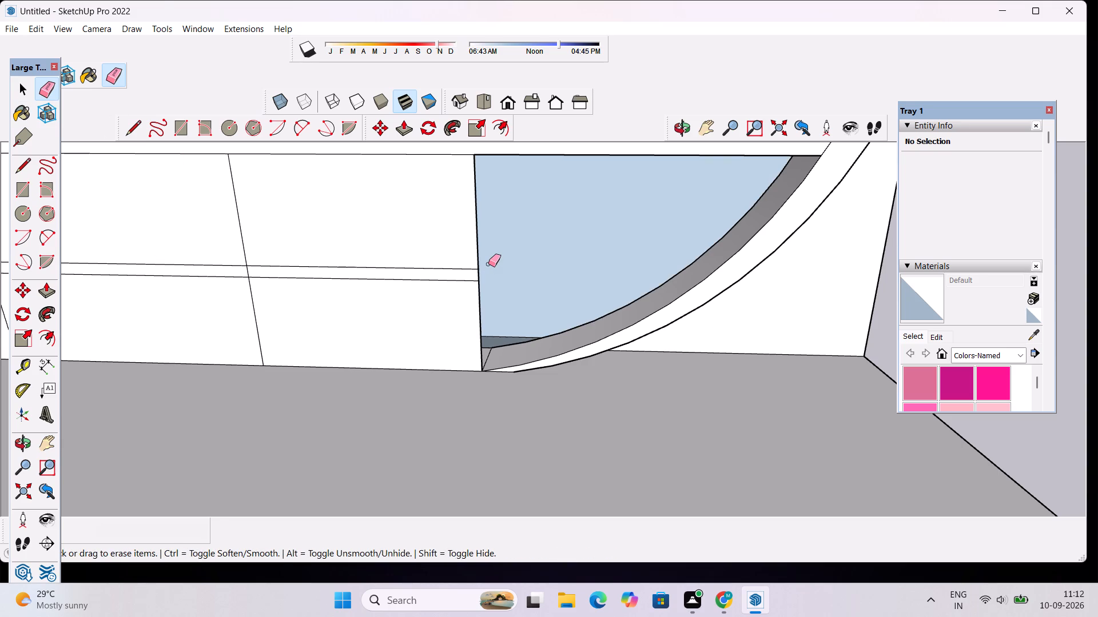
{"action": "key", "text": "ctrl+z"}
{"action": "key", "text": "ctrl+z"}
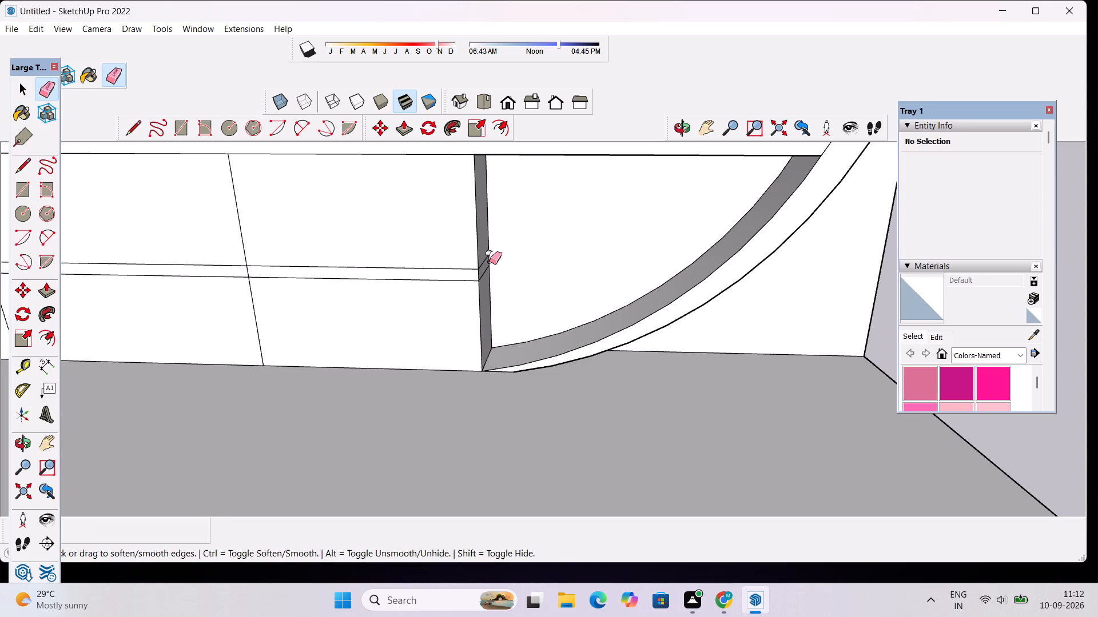
Erase the two short shelf lines crossing the third block's side face beside the curved compartment.
{"action": "left_click_drag", "start_coordinate": [485, 253], "coordinate": [484, 271]}
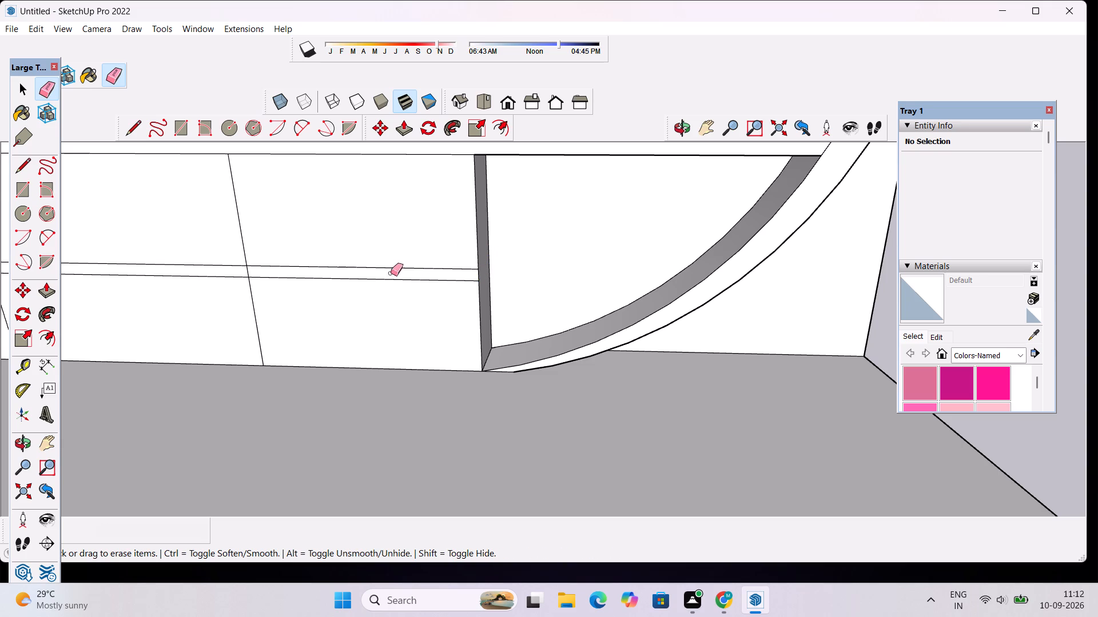
Erase the two horizontal shelf lines across the front of the first block, farthest from the curved band.
{"action": "scroll", "coordinate": [230, 262], "scroll_direction": "down", "scroll_amount": 10}
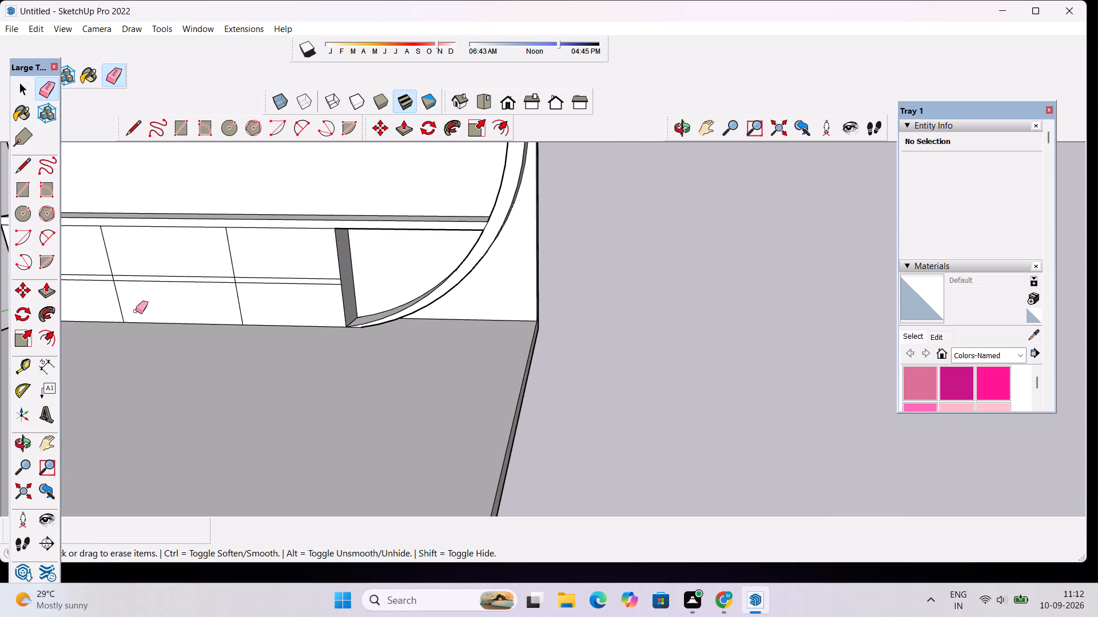
{"action": "scroll", "coordinate": [135, 279], "scroll_direction": "down", "scroll_amount": 14}
{"action": "scroll", "coordinate": [91, 256], "scroll_direction": "up", "scroll_amount": 9}
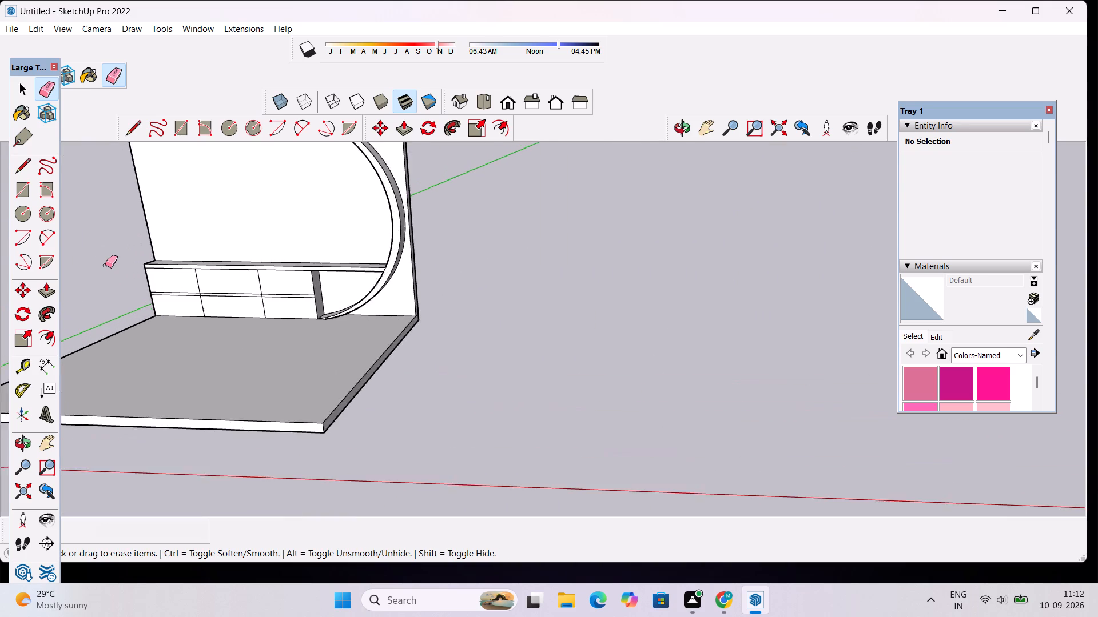
{"action": "scroll", "coordinate": [105, 265], "scroll_direction": "up", "scroll_amount": 10}
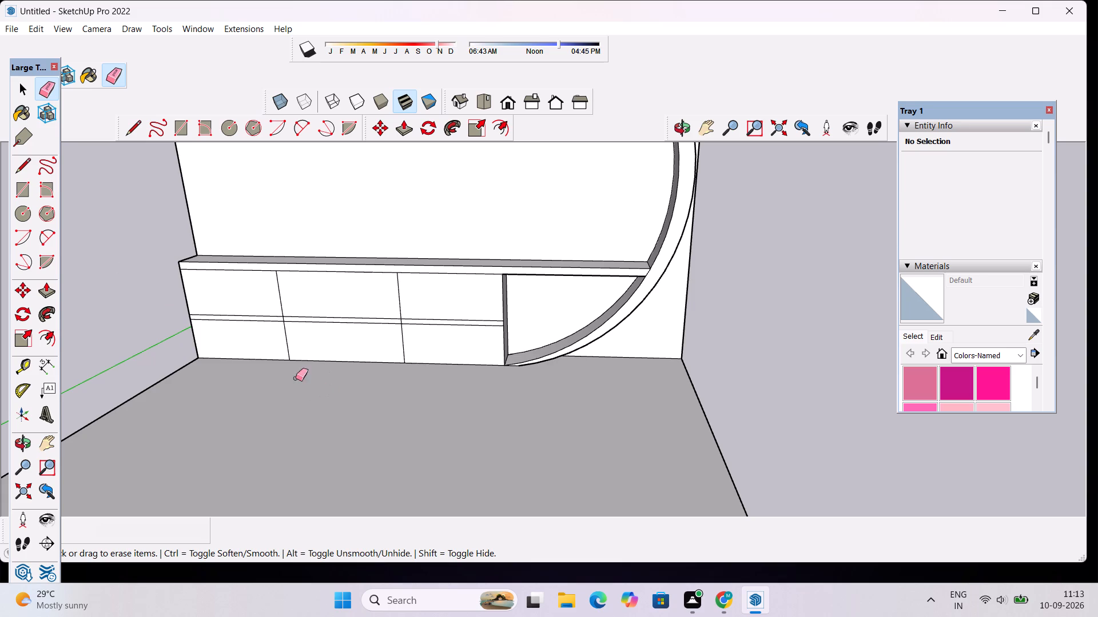
{"action": "scroll", "coordinate": [263, 334], "scroll_direction": "up", "scroll_amount": 3}
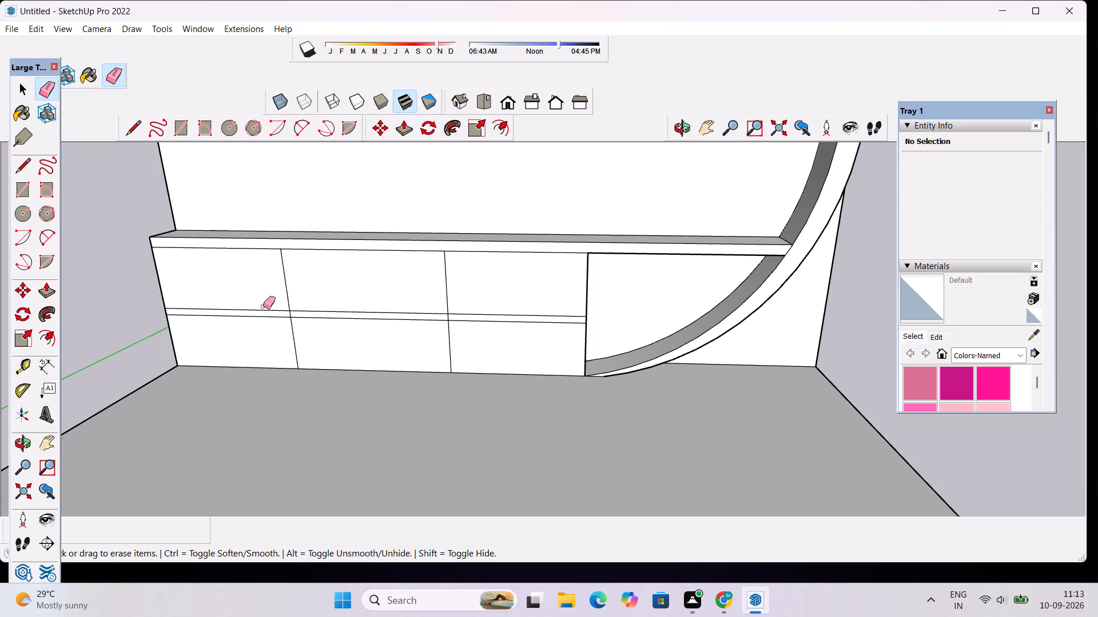
{"action": "left_click_drag", "start_coordinate": [244, 294], "coordinate": [241, 318]}
{"action": "left_click", "coordinate": [241, 318]}
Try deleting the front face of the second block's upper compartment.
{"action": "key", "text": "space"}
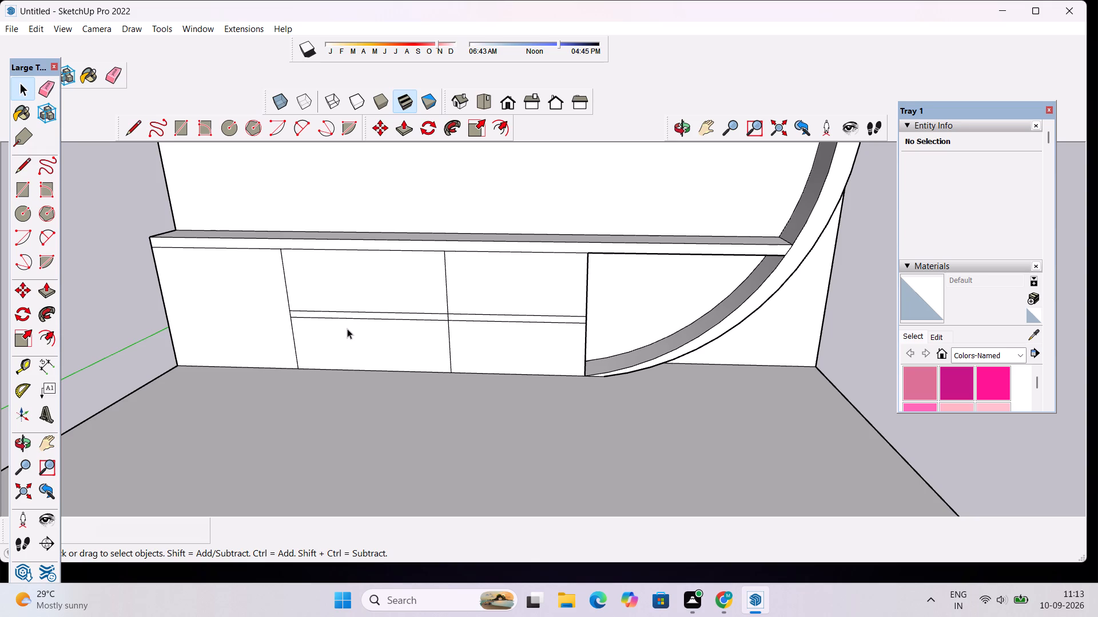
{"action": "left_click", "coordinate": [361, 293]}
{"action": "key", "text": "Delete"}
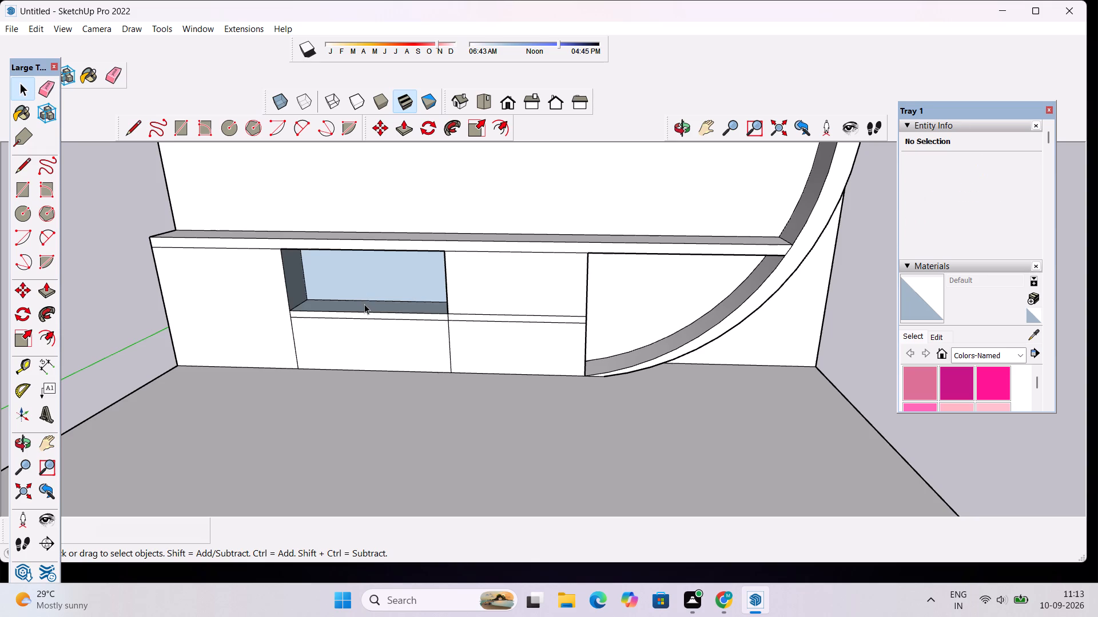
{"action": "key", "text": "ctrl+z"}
Push the front face of the second block's upper compartment inward 1 1/16" to form a recess.
{"action": "left_click", "coordinate": [361, 290]}
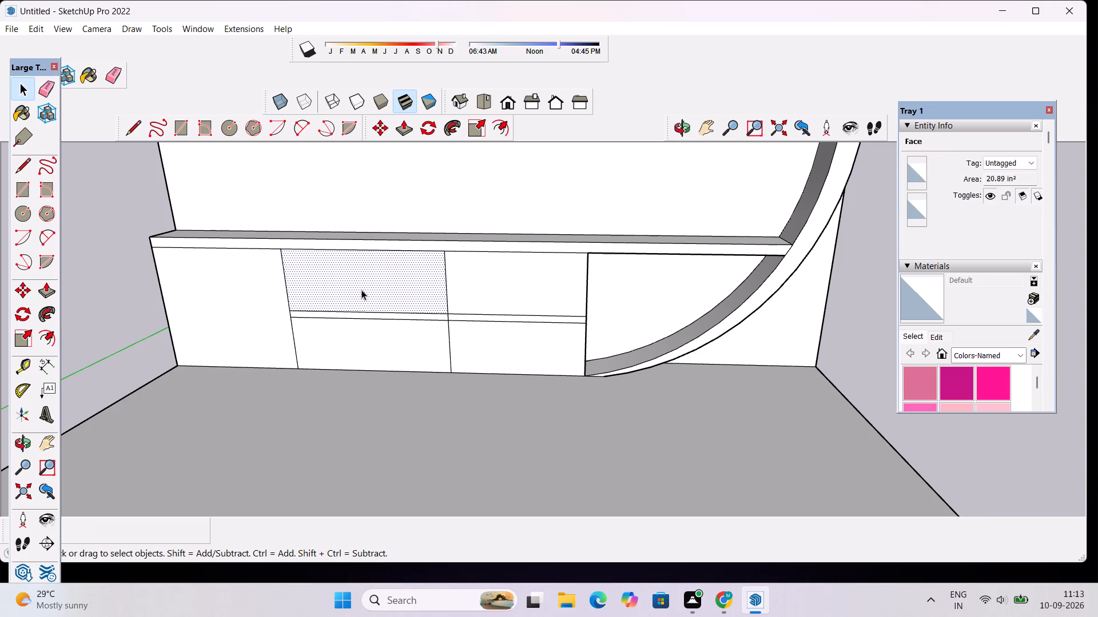
{"action": "key", "text": "p"}
{"action": "left_click", "coordinate": [363, 291]}
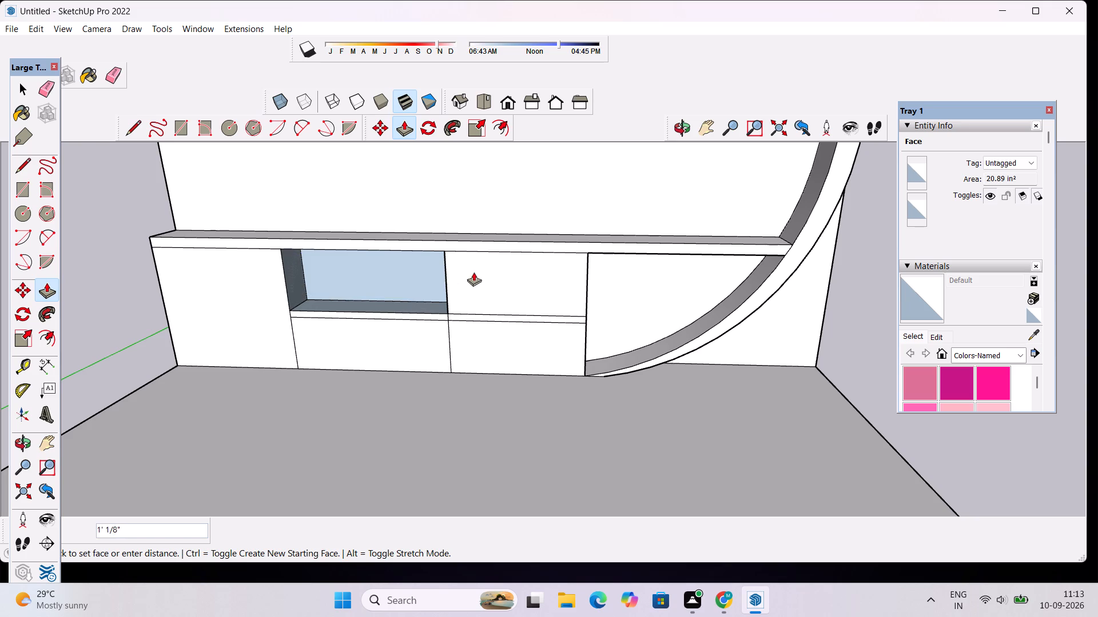
{"action": "scroll", "coordinate": [379, 271], "scroll_direction": "up", "scroll_amount": 8}
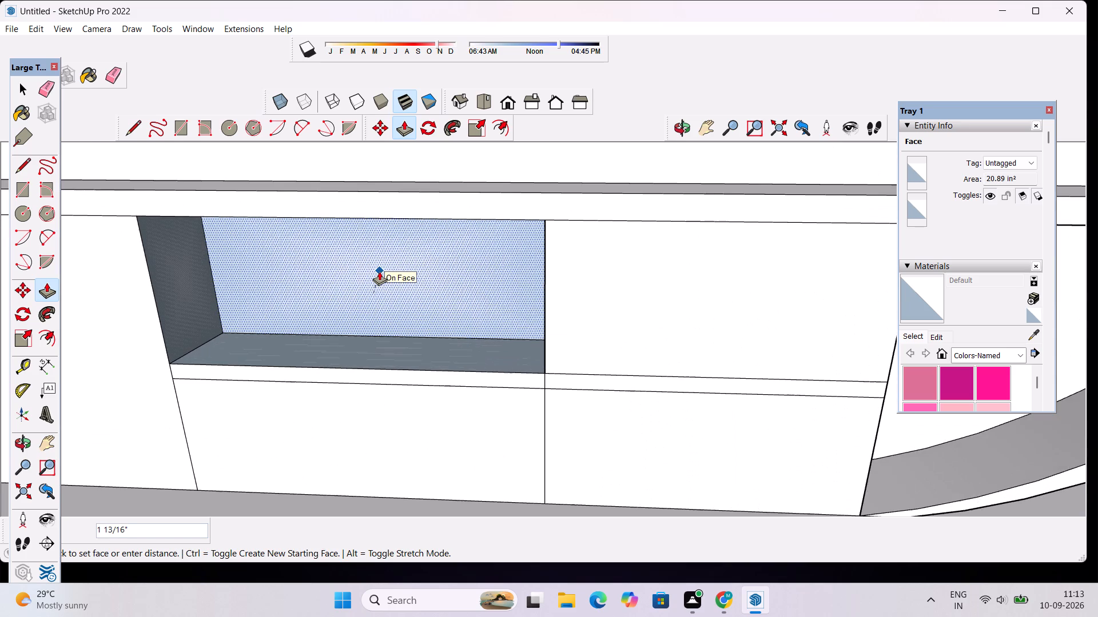
{"action": "left_click", "coordinate": [357, 299]}
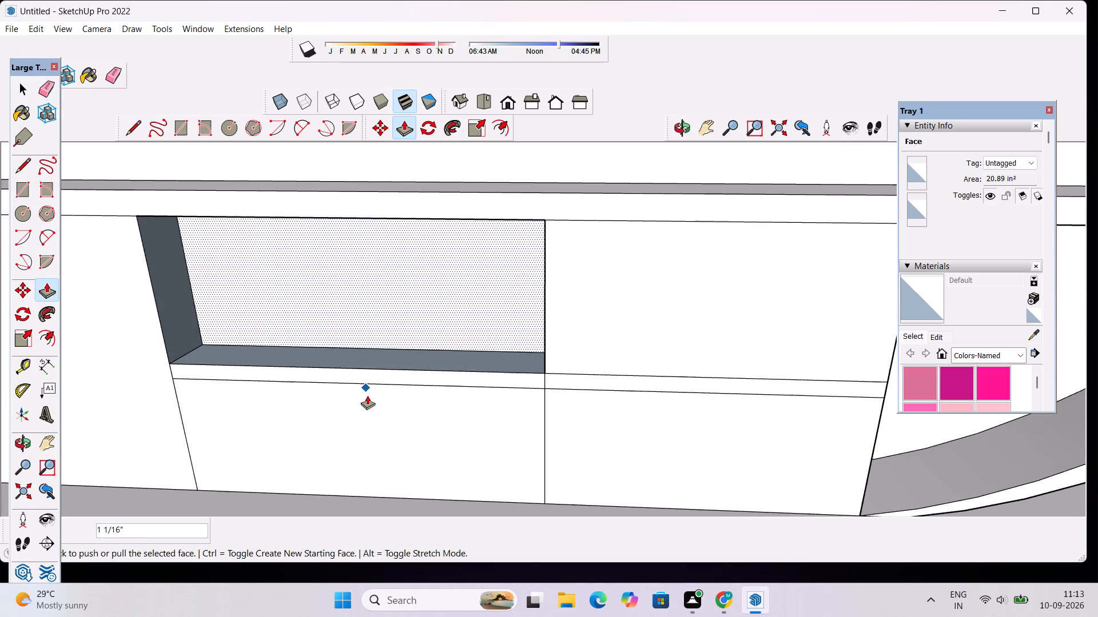
Push the second block's lower compartment face inward 1 1/16", matching the recess above the shelf strip.
{"action": "key", "text": "space"}
{"action": "left_click", "coordinate": [380, 428]}
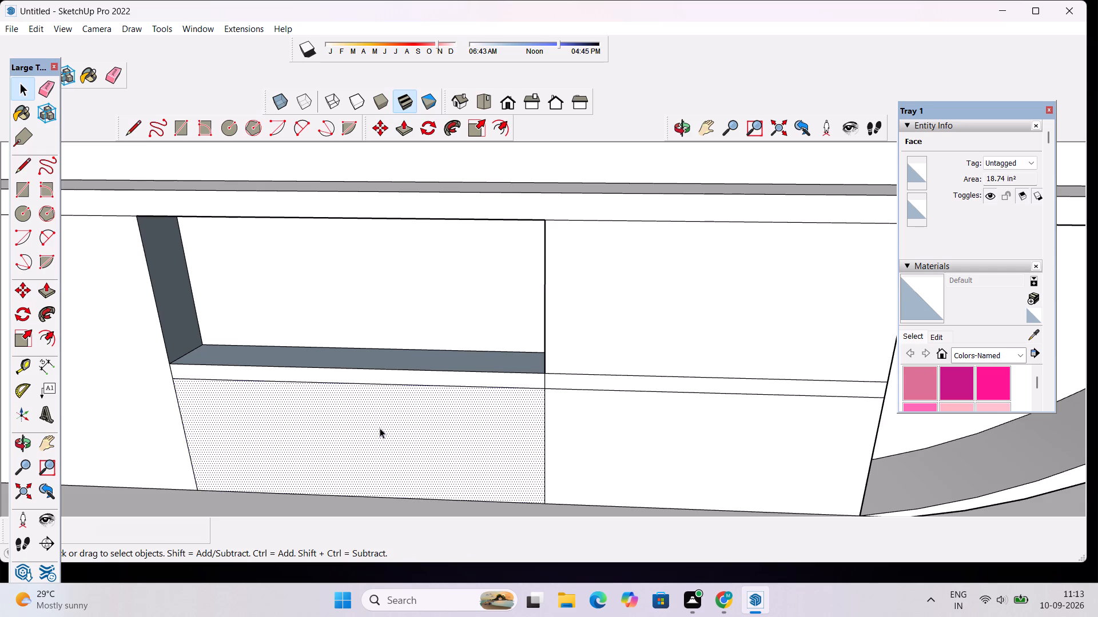
{"action": "key", "text": "p"}
{"action": "left_click", "coordinate": [380, 428]}
{"action": "left_click", "coordinate": [420, 290]}
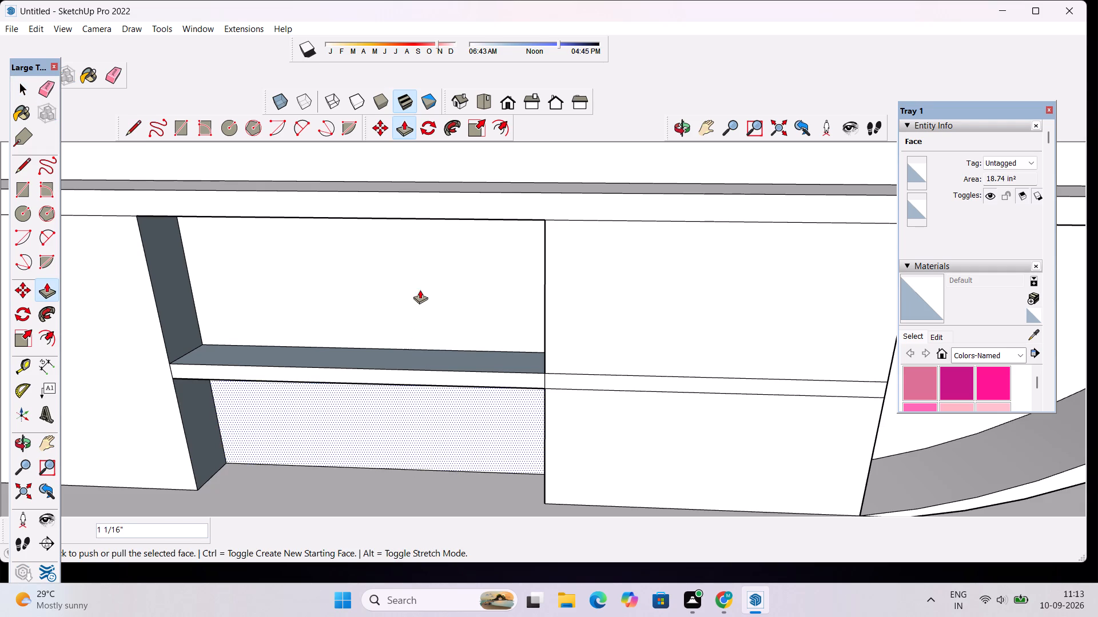
{"action": "scroll", "coordinate": [410, 338], "scroll_direction": "down", "scroll_amount": 8}
{"action": "key", "text": "space"}
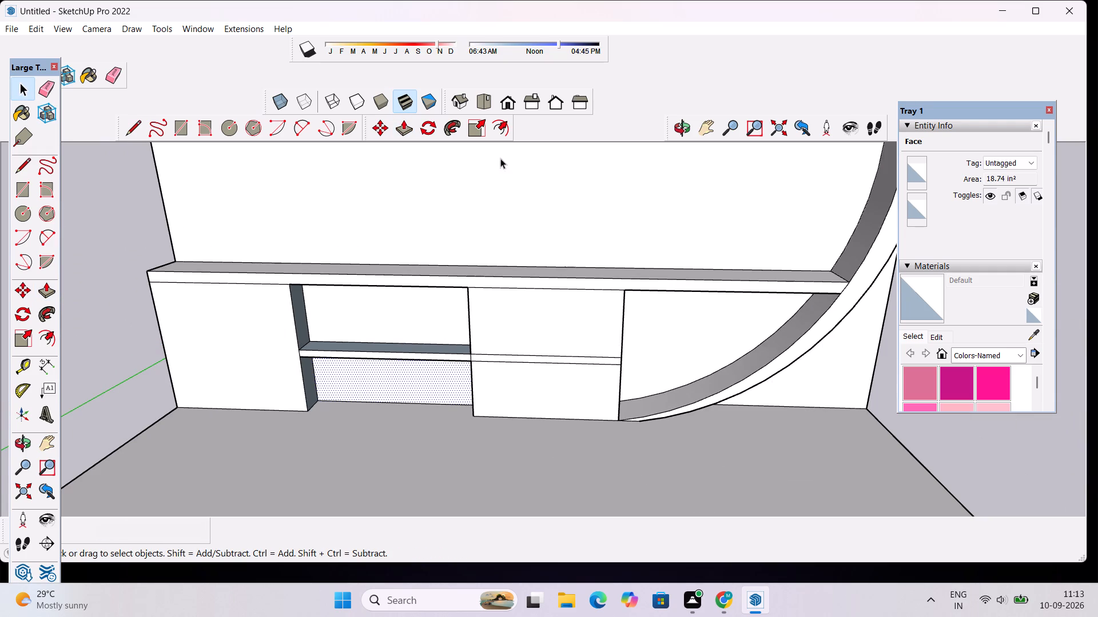
Examine the recessed compartments and the cabinet's end from the front and the side.
{"action": "left_click", "coordinate": [686, 131]}
{"action": "left_click_drag", "start_coordinate": [371, 331], "coordinate": [413, 239]}
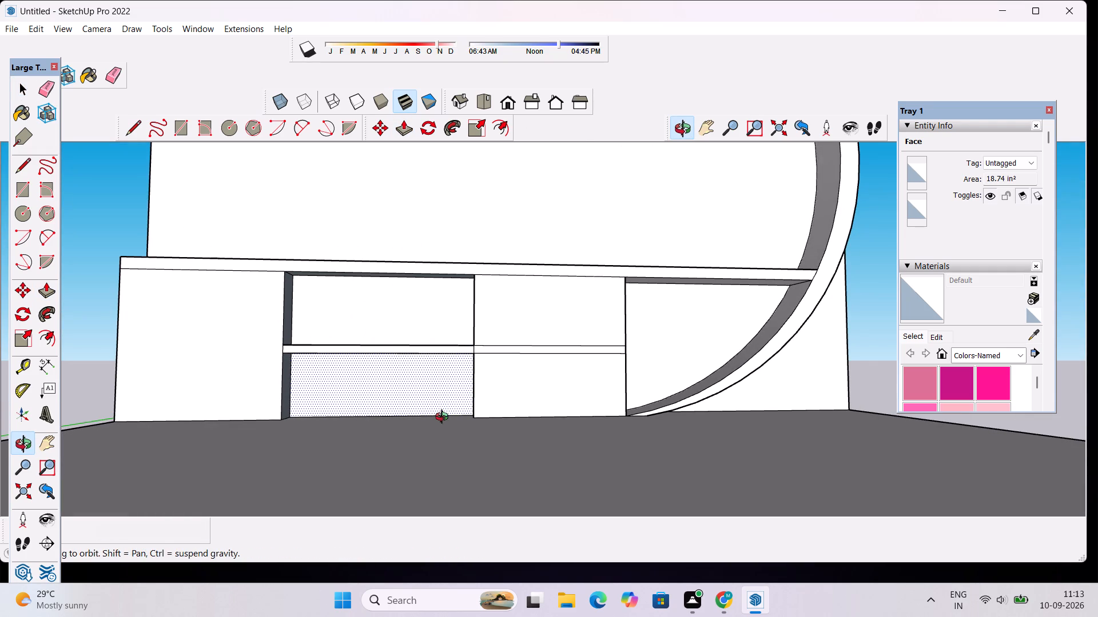
{"action": "scroll", "coordinate": [360, 368], "scroll_direction": "up", "scroll_amount": 5}
{"action": "scroll", "coordinate": [360, 368], "scroll_direction": "down", "scroll_amount": 5}
{"action": "key", "text": "space"}
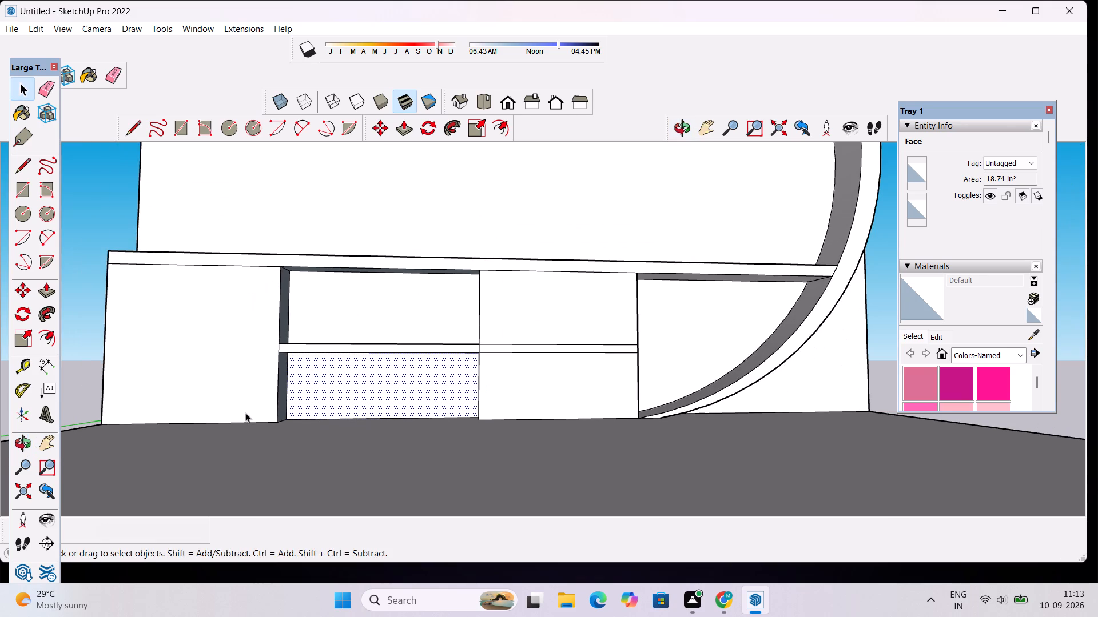
{"action": "scroll", "coordinate": [244, 412], "scroll_direction": "down", "scroll_amount": 4}
{"action": "left_click", "coordinate": [679, 130]}
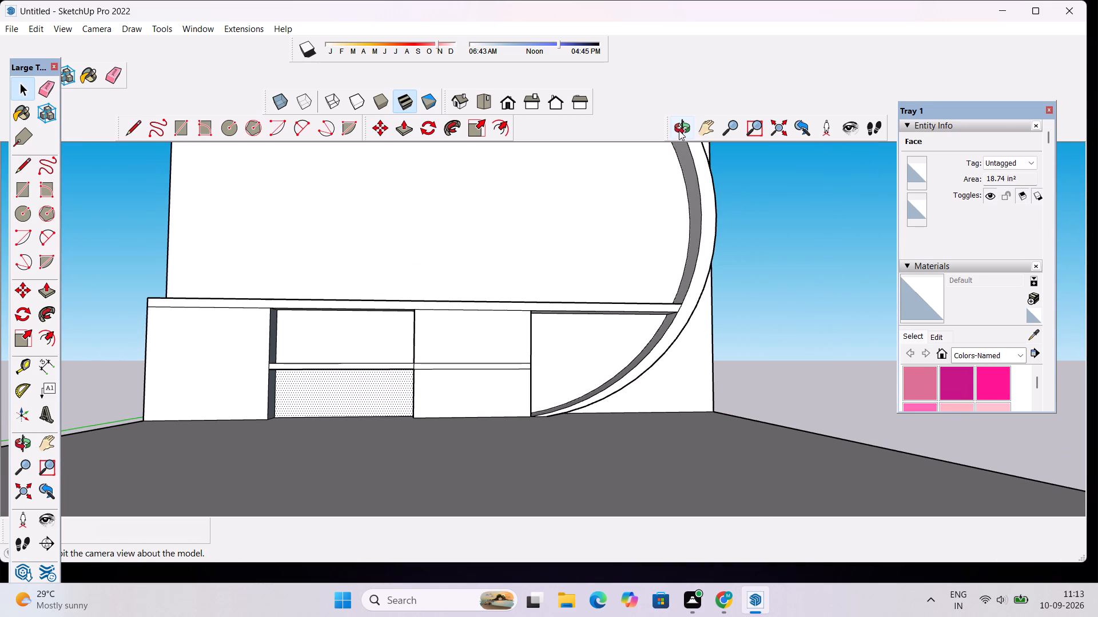
{"action": "left_click_drag", "start_coordinate": [197, 312], "coordinate": [496, 311]}
{"action": "scroll", "coordinate": [417, 398], "scroll_direction": "down", "scroll_amount": 4}
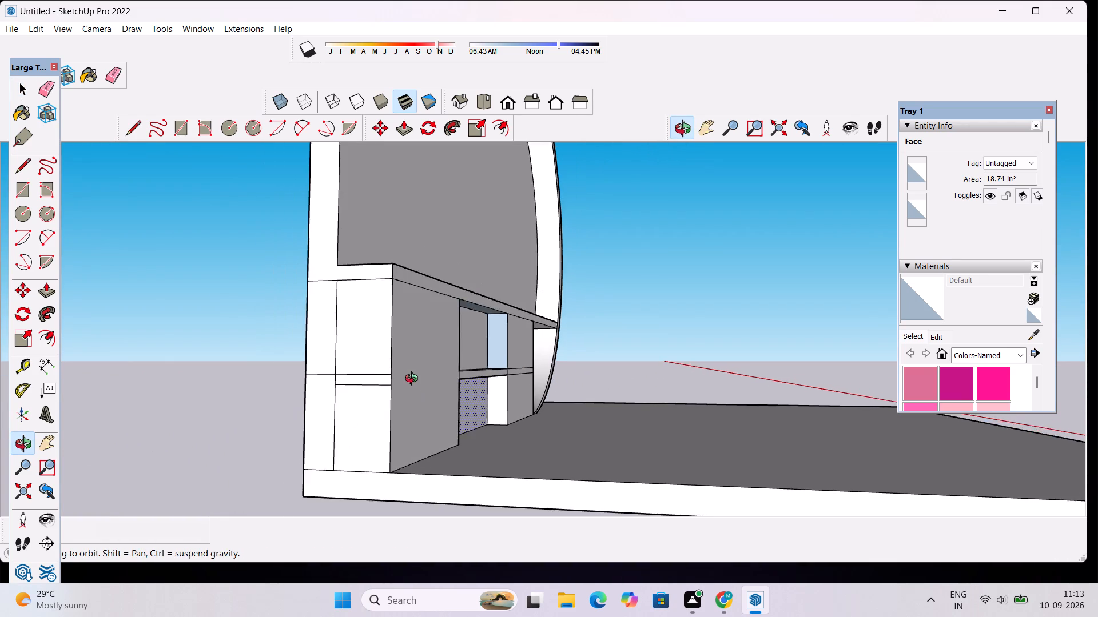
{"action": "scroll", "coordinate": [414, 380], "scroll_direction": "down", "scroll_amount": 2}
{"action": "scroll", "coordinate": [413, 436], "scroll_direction": "up", "scroll_amount": 5}
{"action": "scroll", "coordinate": [392, 372], "scroll_direction": "down", "scroll_amount": 8}
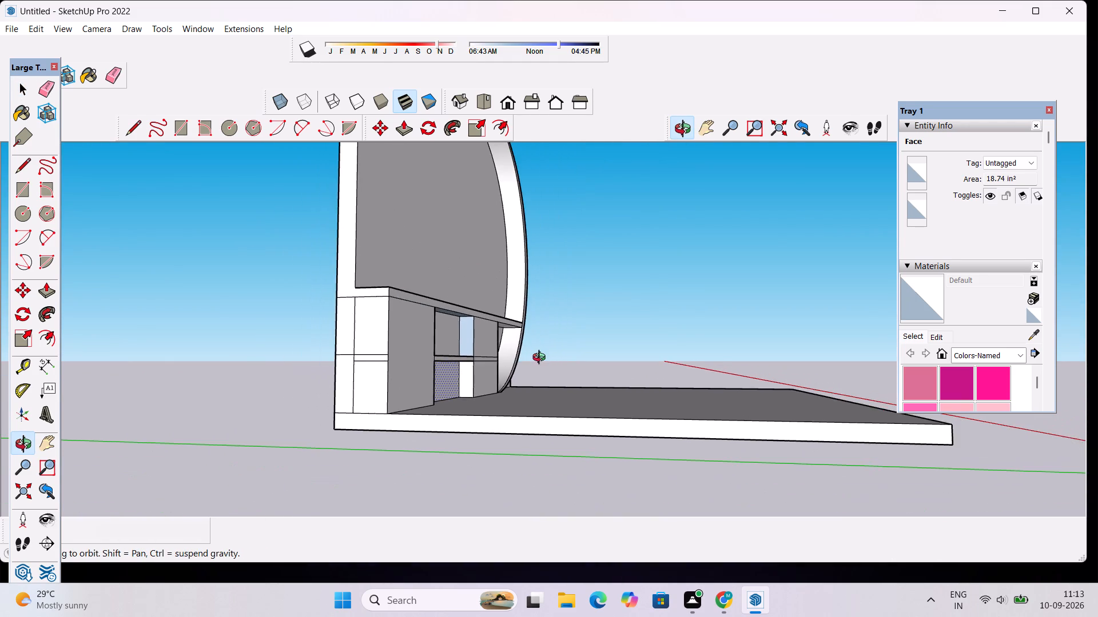
Examine the recessed compartments of the second block from the front and clear the face selection.
{"action": "left_click_drag", "start_coordinate": [542, 359], "coordinate": [206, 396]}
{"action": "scroll", "coordinate": [478, 358], "scroll_direction": "up", "scroll_amount": 2}
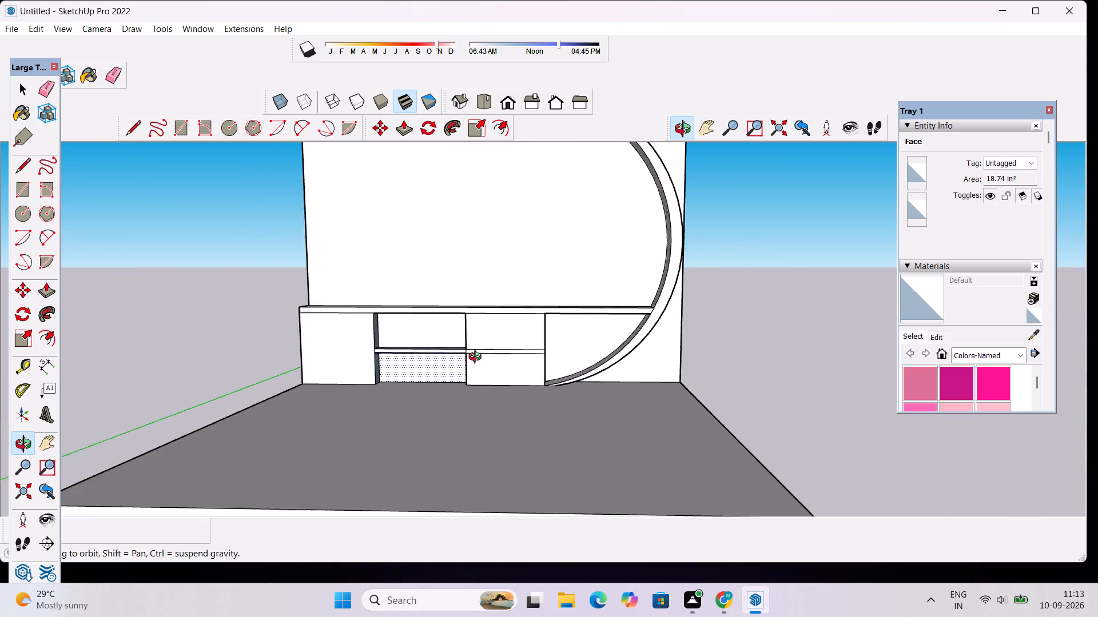
{"action": "scroll", "coordinate": [478, 358], "scroll_direction": "up", "scroll_amount": 8}
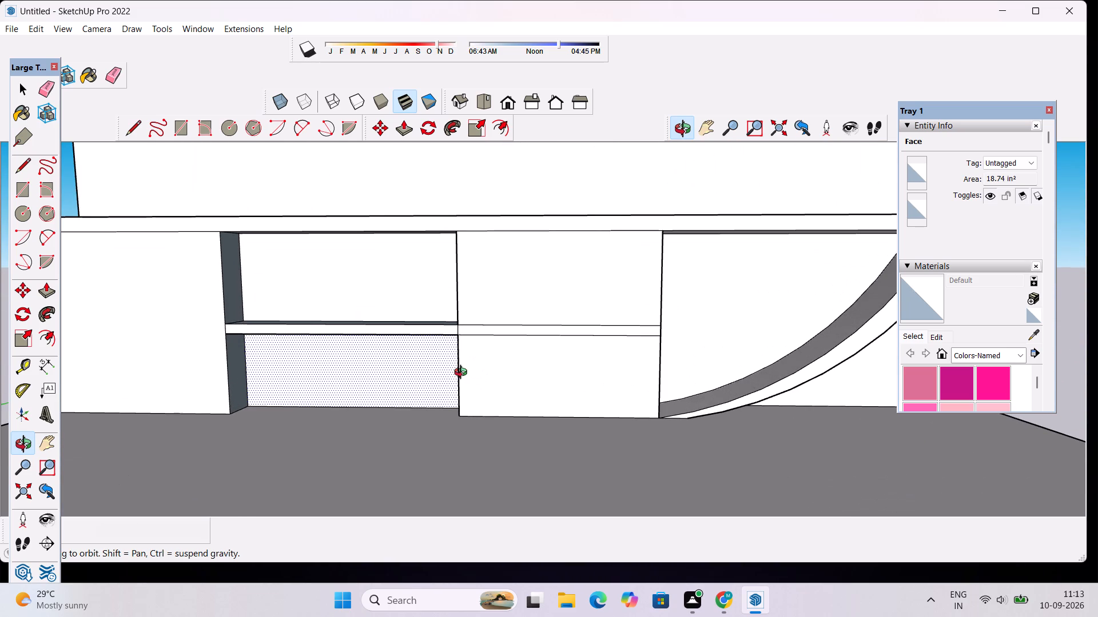
{"action": "scroll", "coordinate": [466, 375], "scroll_direction": "down", "scroll_amount": 4}
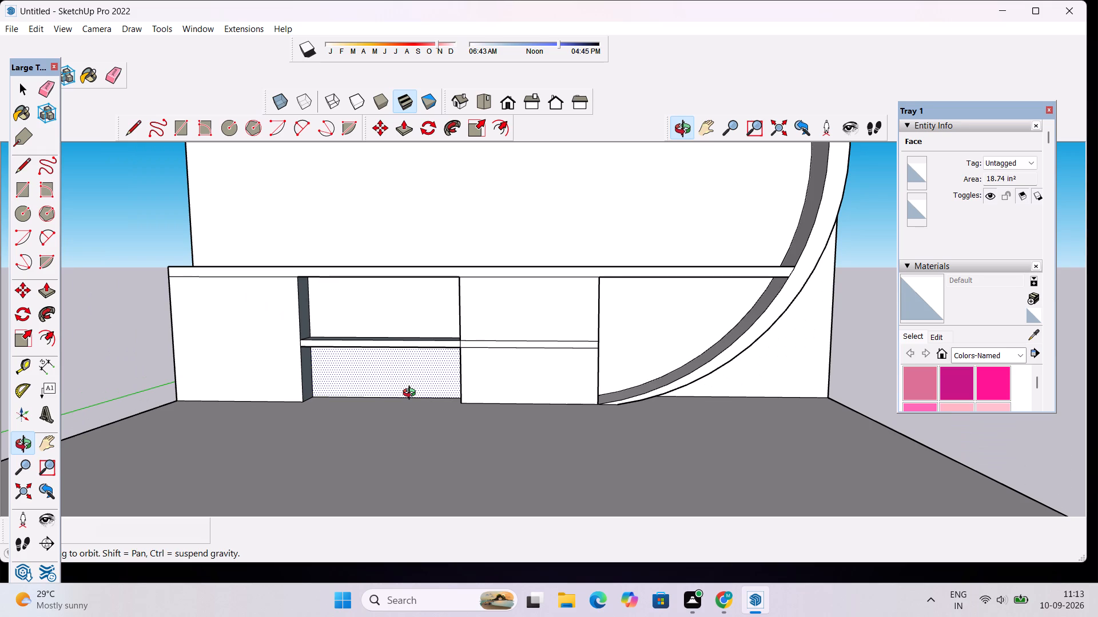
{"action": "scroll", "coordinate": [398, 389], "scroll_direction": "down", "scroll_amount": 2}
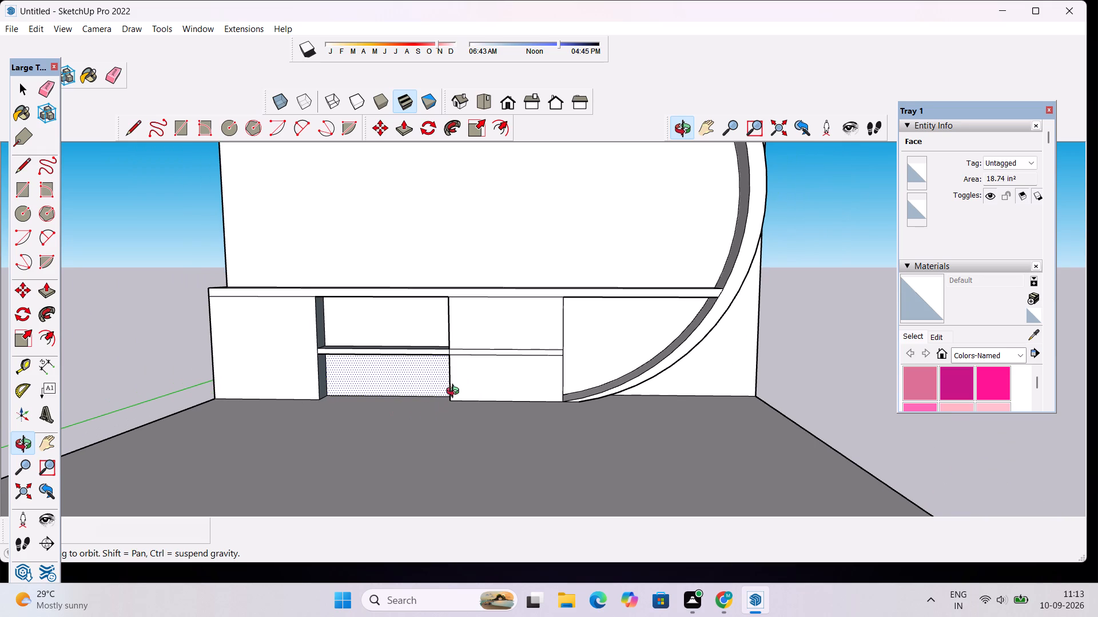
{"action": "scroll", "coordinate": [419, 346], "scroll_direction": "up", "scroll_amount": 3}
{"action": "key", "text": "space"}
{"action": "left_click", "coordinate": [117, 243]}
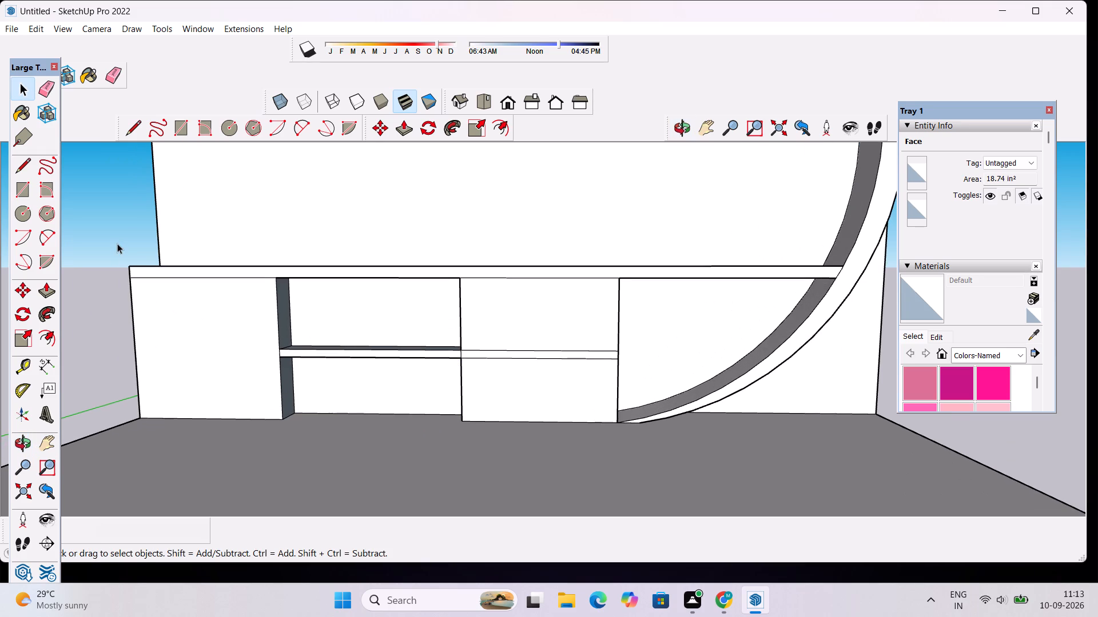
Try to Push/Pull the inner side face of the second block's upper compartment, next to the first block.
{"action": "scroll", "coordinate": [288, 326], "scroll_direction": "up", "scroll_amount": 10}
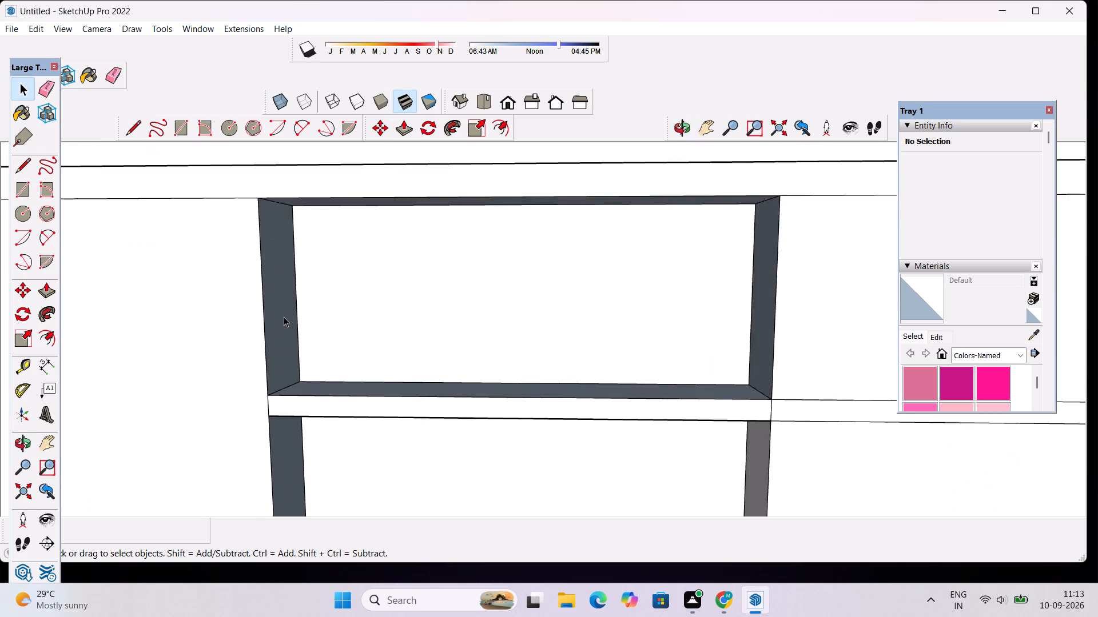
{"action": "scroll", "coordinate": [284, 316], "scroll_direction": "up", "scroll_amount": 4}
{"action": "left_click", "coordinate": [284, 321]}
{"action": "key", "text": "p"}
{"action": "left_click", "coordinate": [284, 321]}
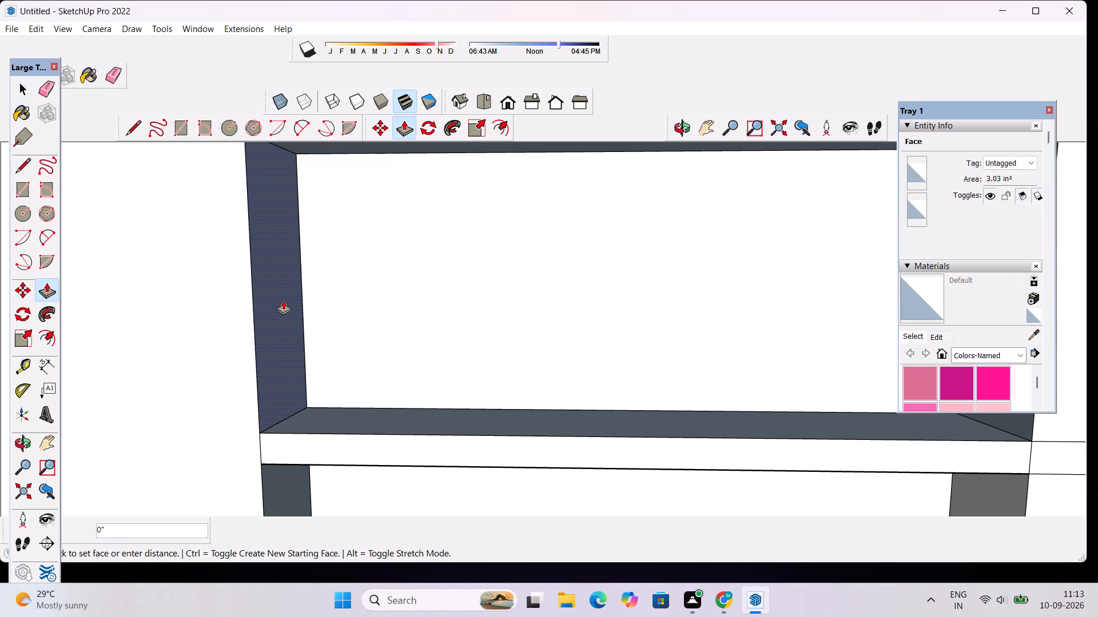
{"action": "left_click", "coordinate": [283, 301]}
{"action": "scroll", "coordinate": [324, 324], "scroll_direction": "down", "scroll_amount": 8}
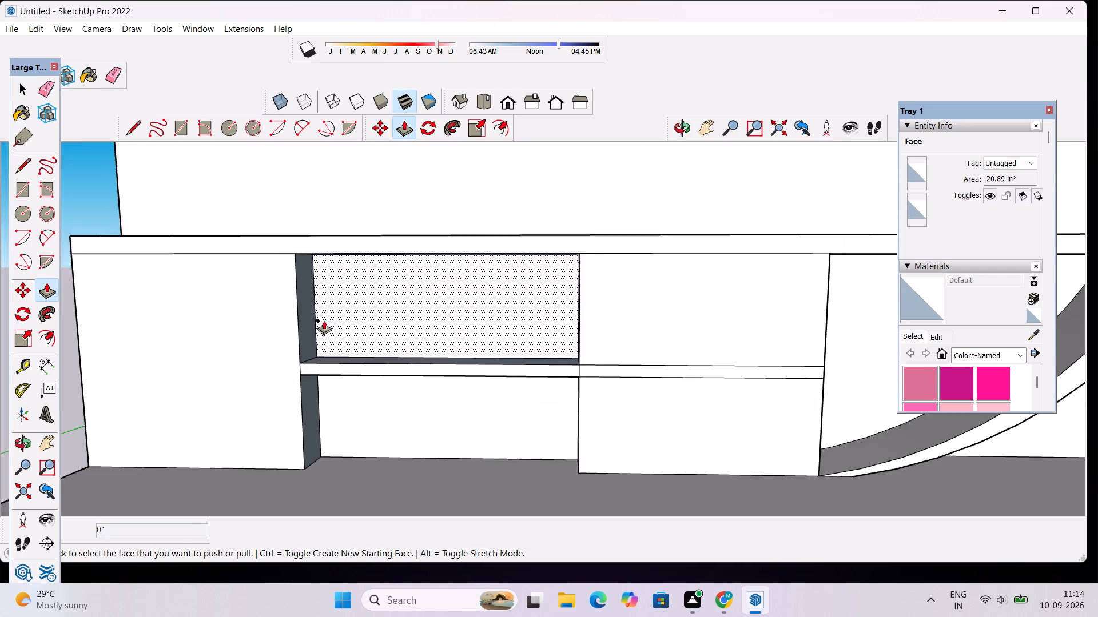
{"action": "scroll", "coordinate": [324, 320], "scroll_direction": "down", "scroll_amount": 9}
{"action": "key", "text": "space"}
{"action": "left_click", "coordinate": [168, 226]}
Place three vertical guides on the upright panel: about 7/8" in from its straight side edge, 4 3/16" further in, and 5/8" beyond that.
{"action": "scroll", "coordinate": [265, 255], "scroll_direction": "down", "scroll_amount": 3}
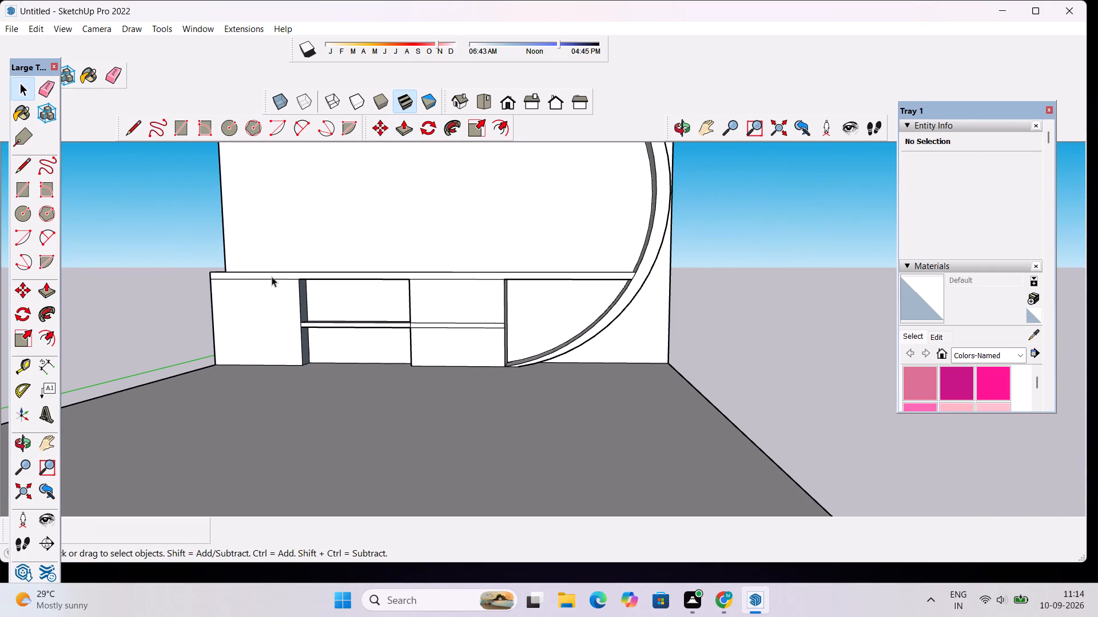
{"action": "scroll", "coordinate": [515, 237], "scroll_direction": "down", "scroll_amount": 9}
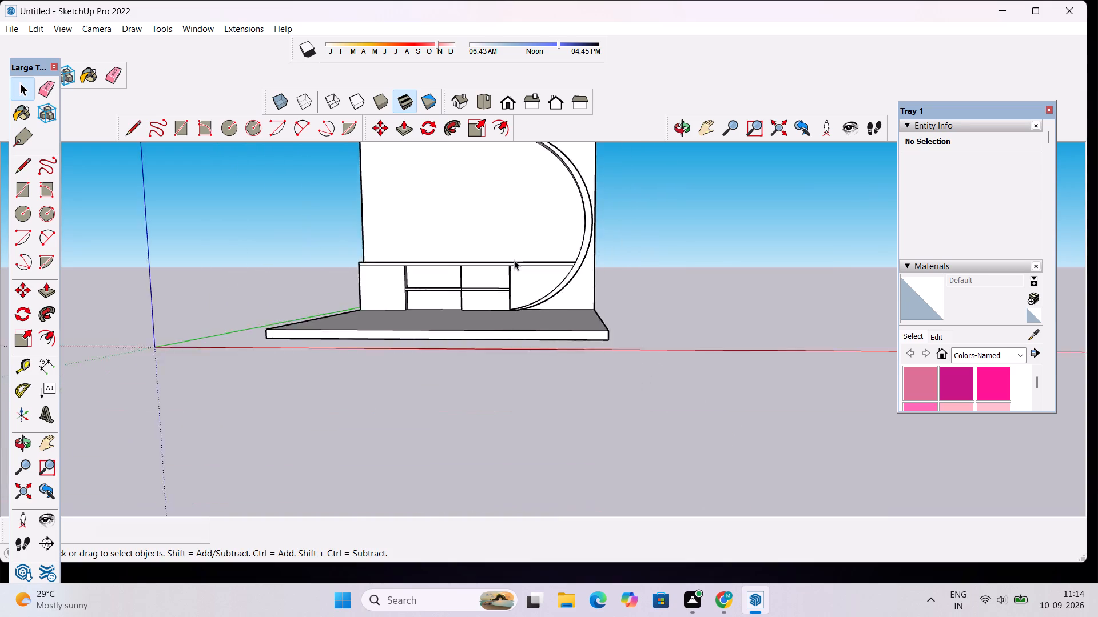
{"action": "scroll", "coordinate": [514, 260], "scroll_direction": "down", "scroll_amount": 7}
{"action": "scroll", "coordinate": [505, 170], "scroll_direction": "up", "scroll_amount": 13}
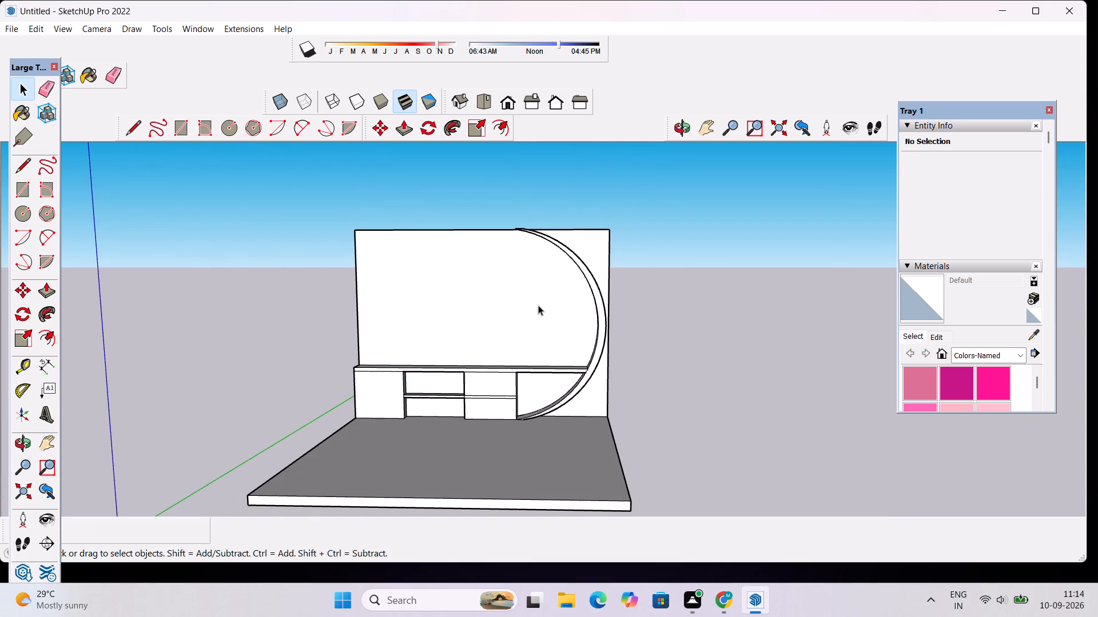
{"action": "scroll", "coordinate": [537, 300], "scroll_direction": "up", "scroll_amount": 6}
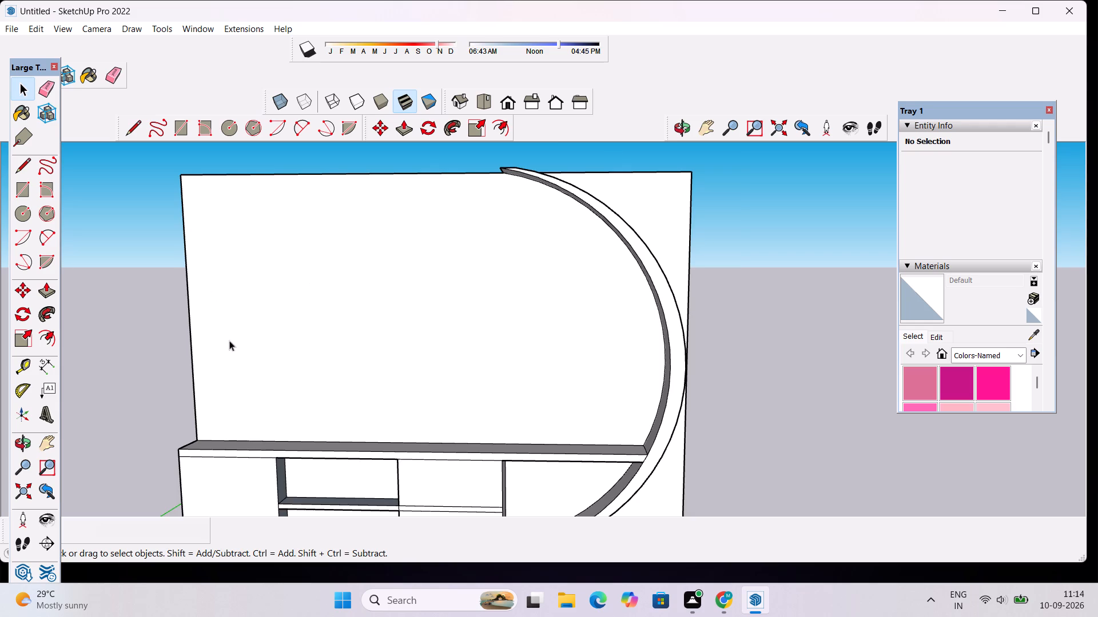
{"action": "scroll", "coordinate": [244, 374], "scroll_direction": "up", "scroll_amount": 1}
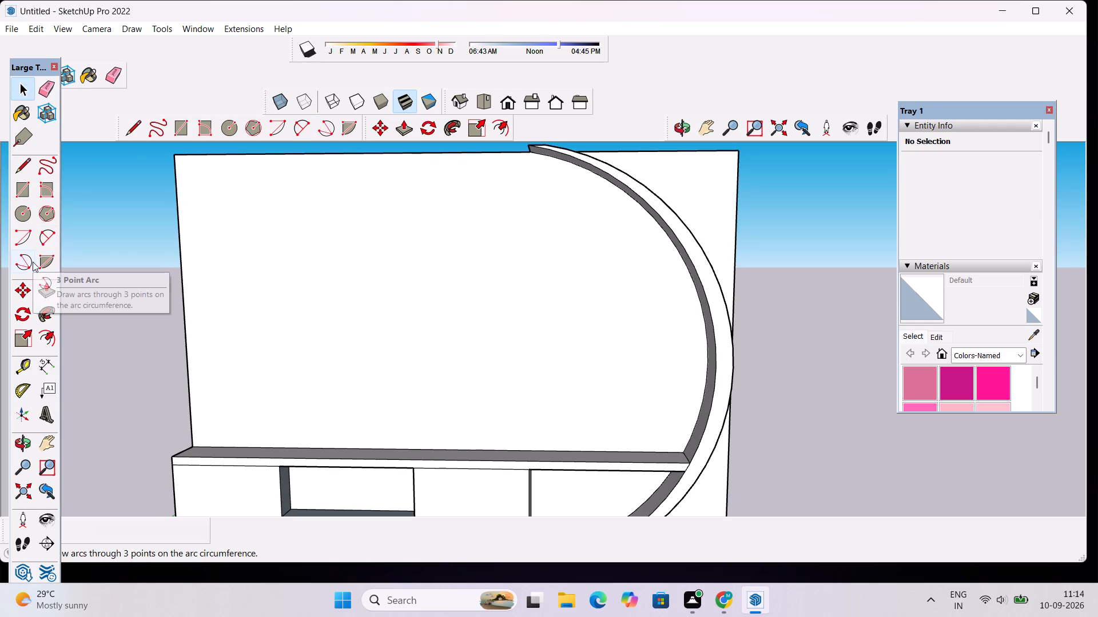
{"action": "left_click", "coordinate": [26, 370]}
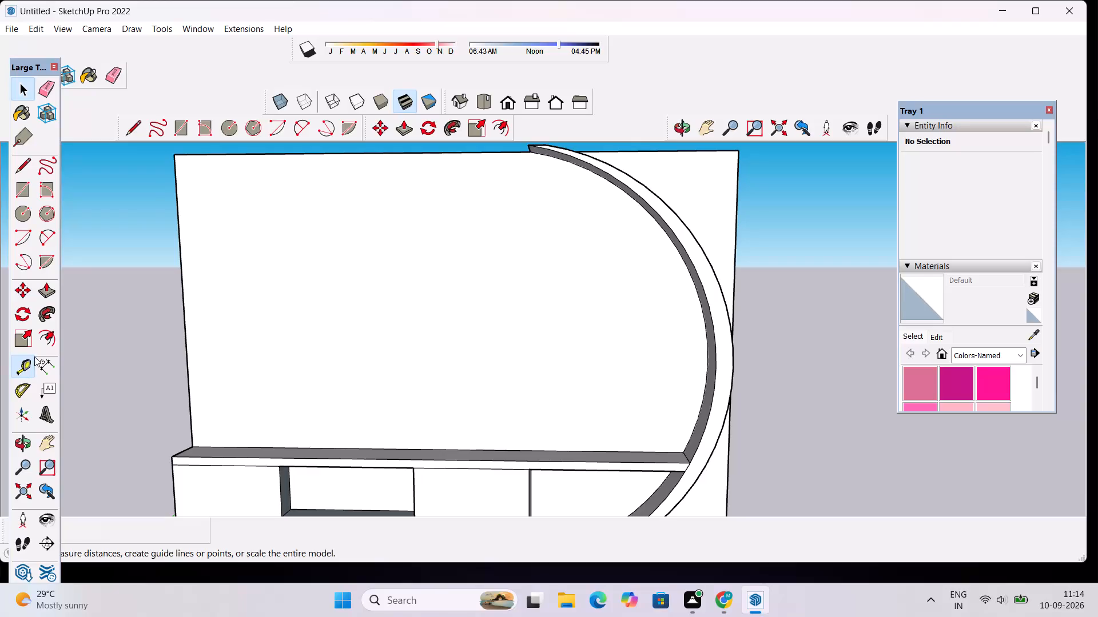
{"action": "left_click", "coordinate": [182, 305]}
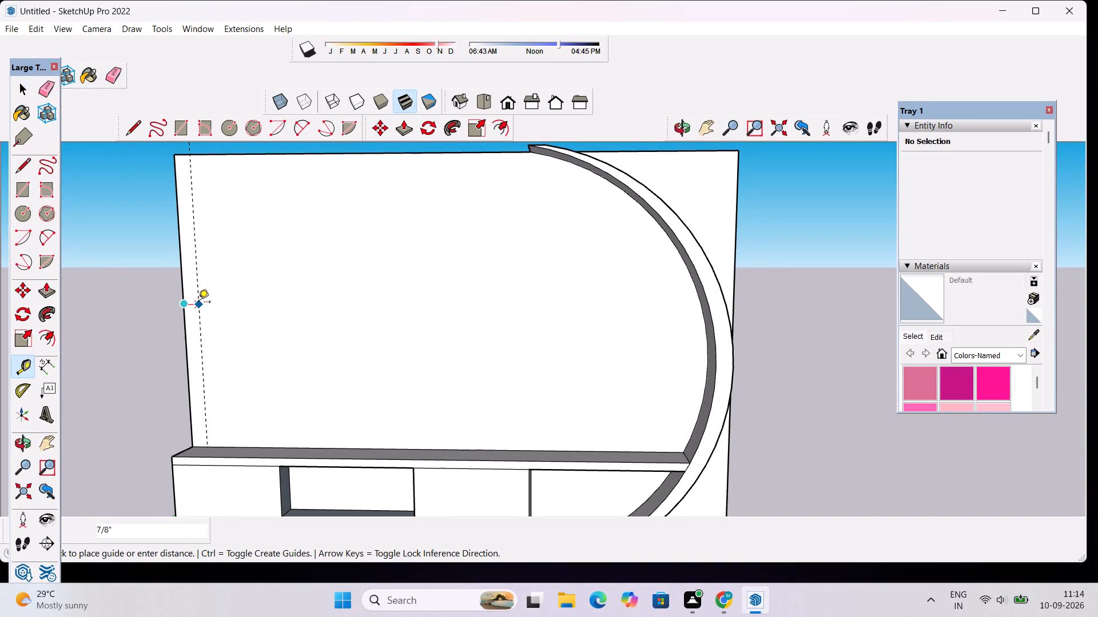
{"action": "left_click", "coordinate": [198, 302]}
{"action": "left_click", "coordinate": [200, 286]}
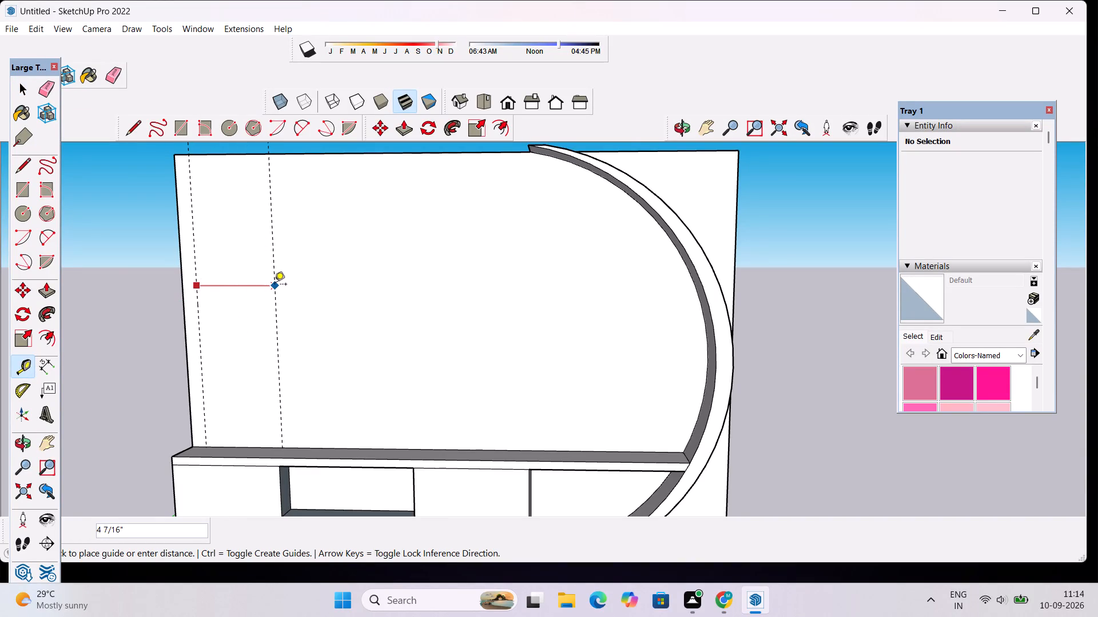
{"action": "left_click", "coordinate": [270, 282]}
{"action": "left_click", "coordinate": [270, 266]}
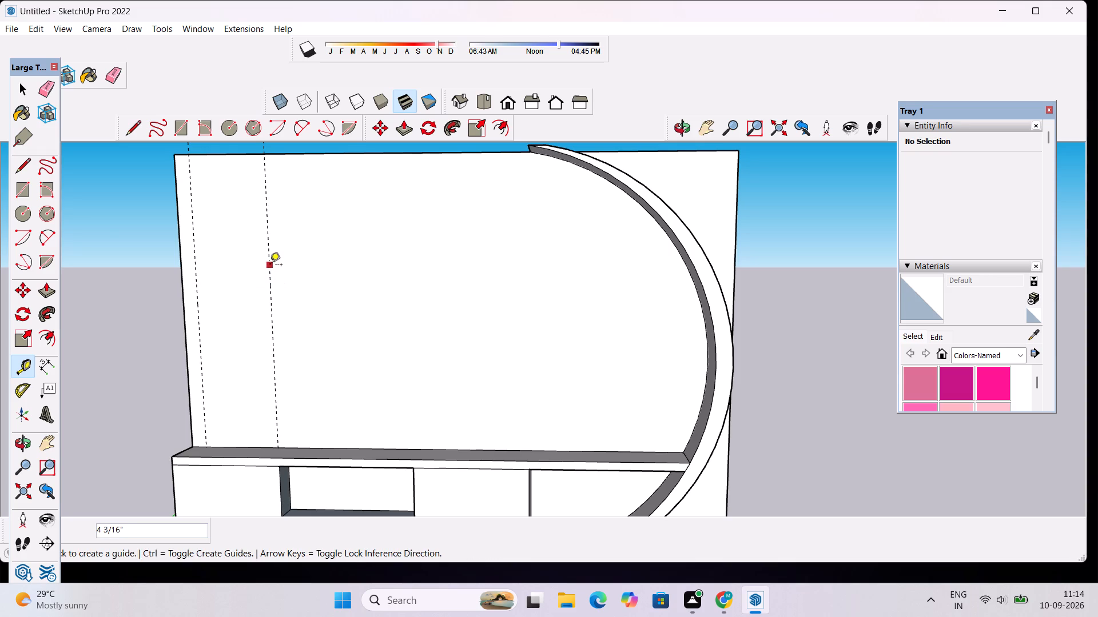
{"action": "left_click", "coordinate": [281, 261]}
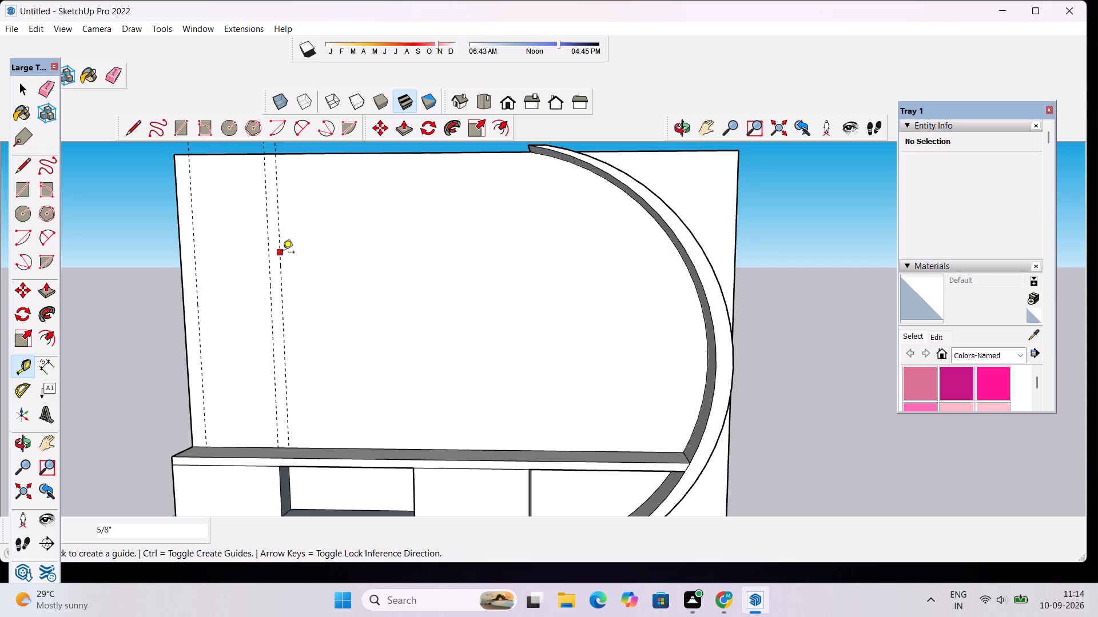
Add two more vertical guides on the panel, about 3 3/8" beyond the third guide and 9/16" beyond that one.
{"action": "left_click", "coordinate": [283, 253]}
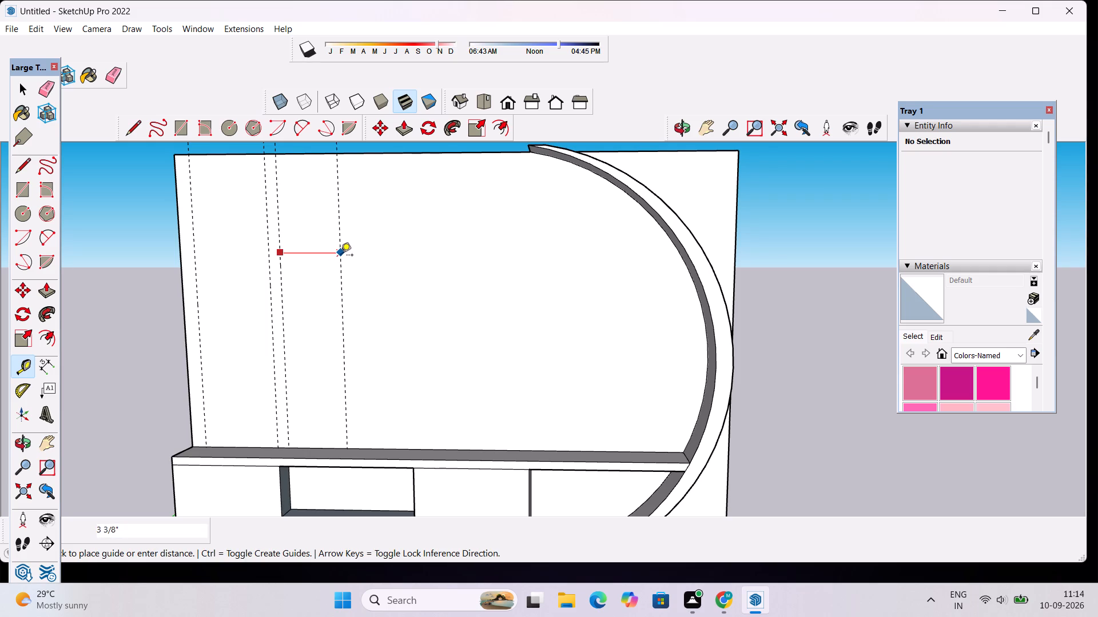
{"action": "left_click", "coordinate": [341, 256]}
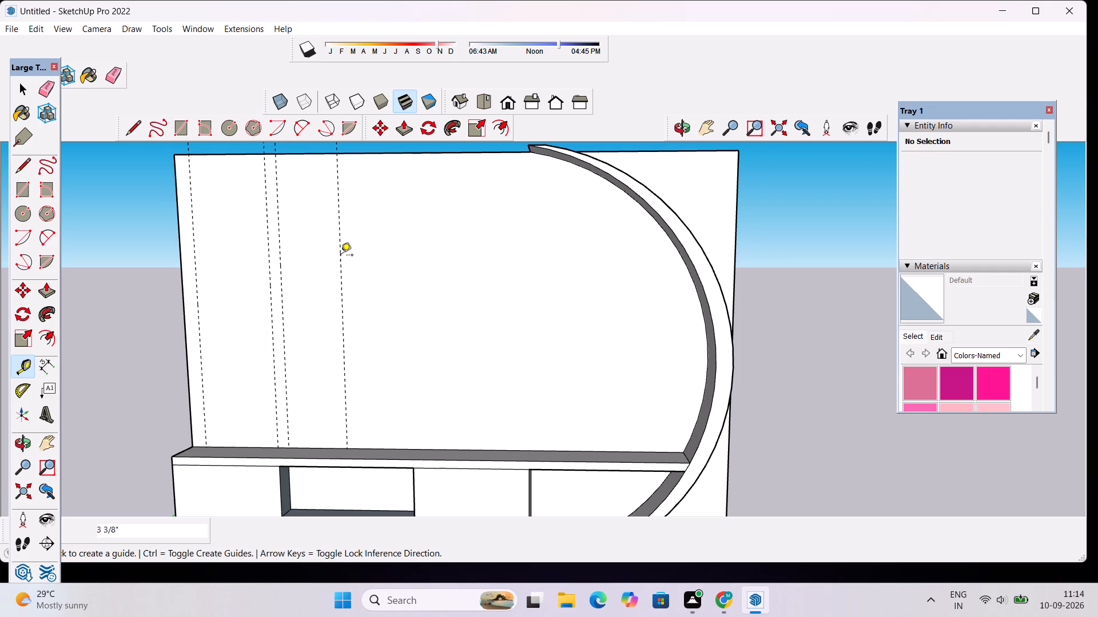
{"action": "left_click", "coordinate": [341, 248]}
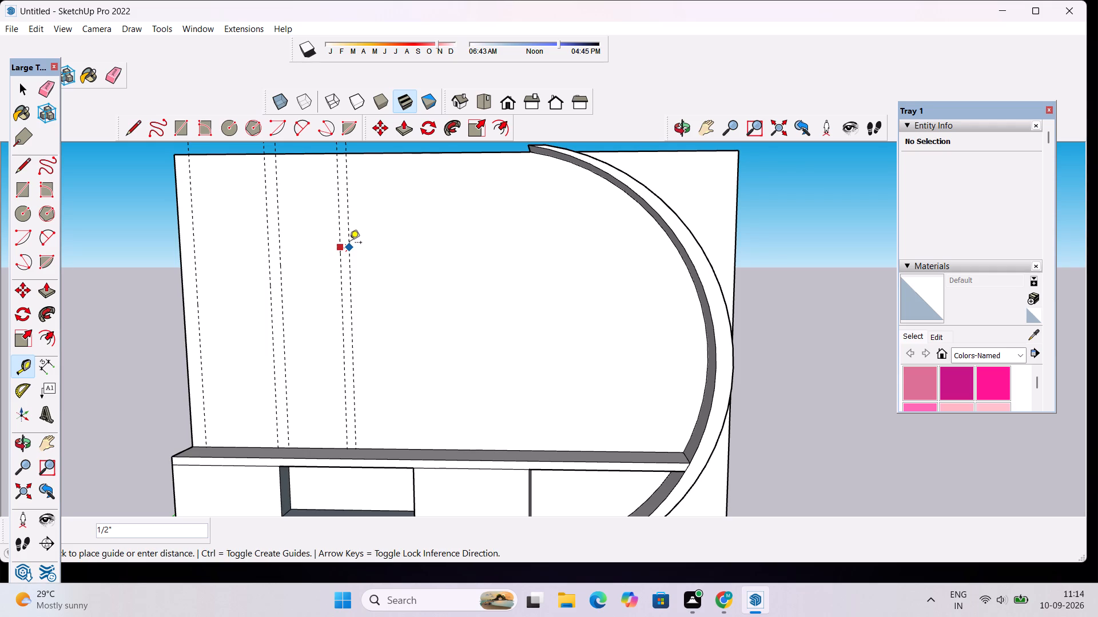
{"action": "left_click", "coordinate": [350, 243]}
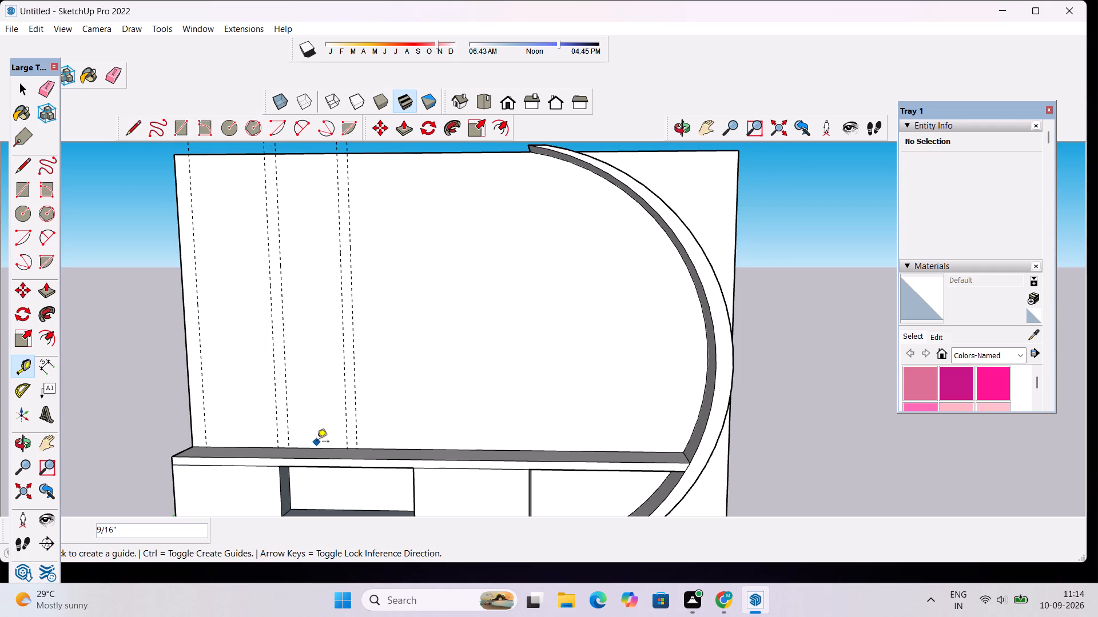
Place two horizontal guides on the panel, about 1' 1 5/16" above the cabinet's top shelf and 1/2" above that one.
{"action": "left_click", "coordinate": [319, 446]}
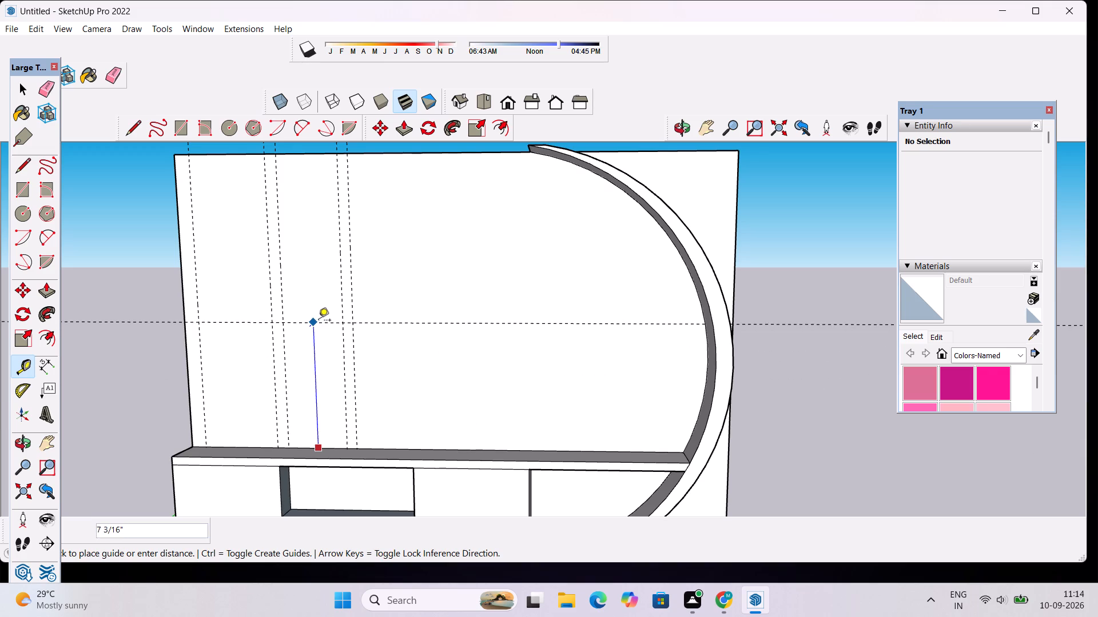
{"action": "left_click", "coordinate": [329, 211]}
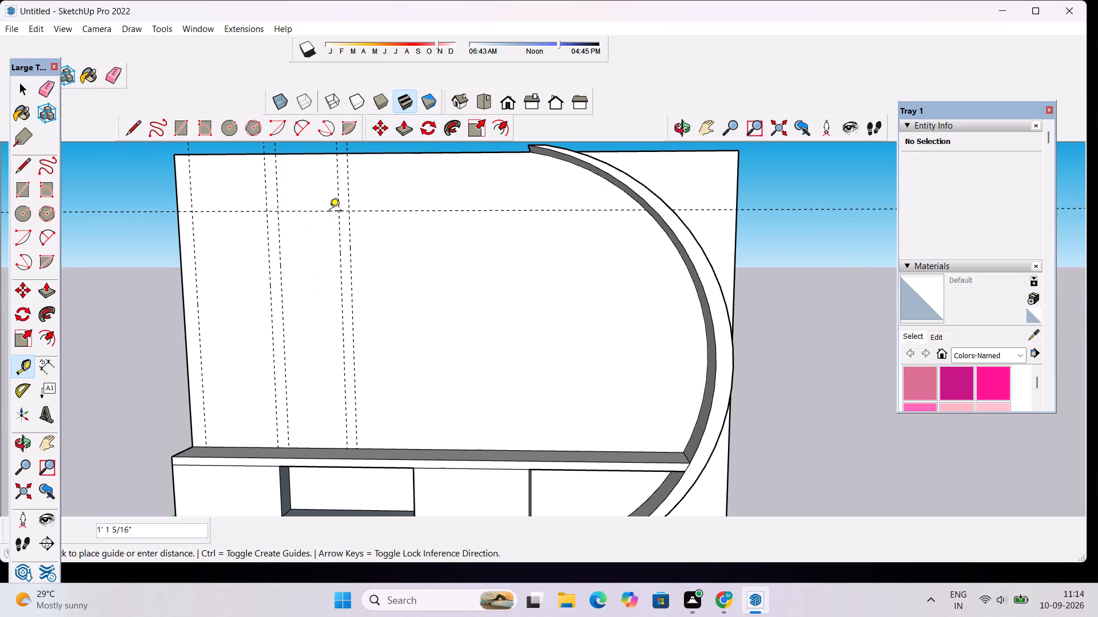
{"action": "left_click", "coordinate": [333, 212]}
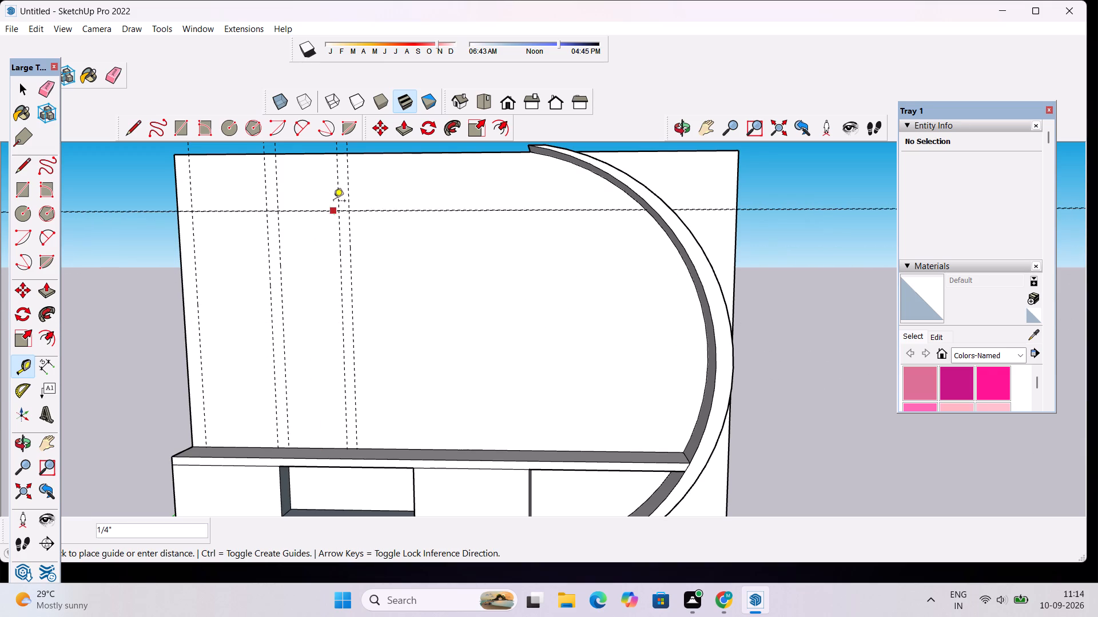
{"action": "left_click", "coordinate": [335, 202]}
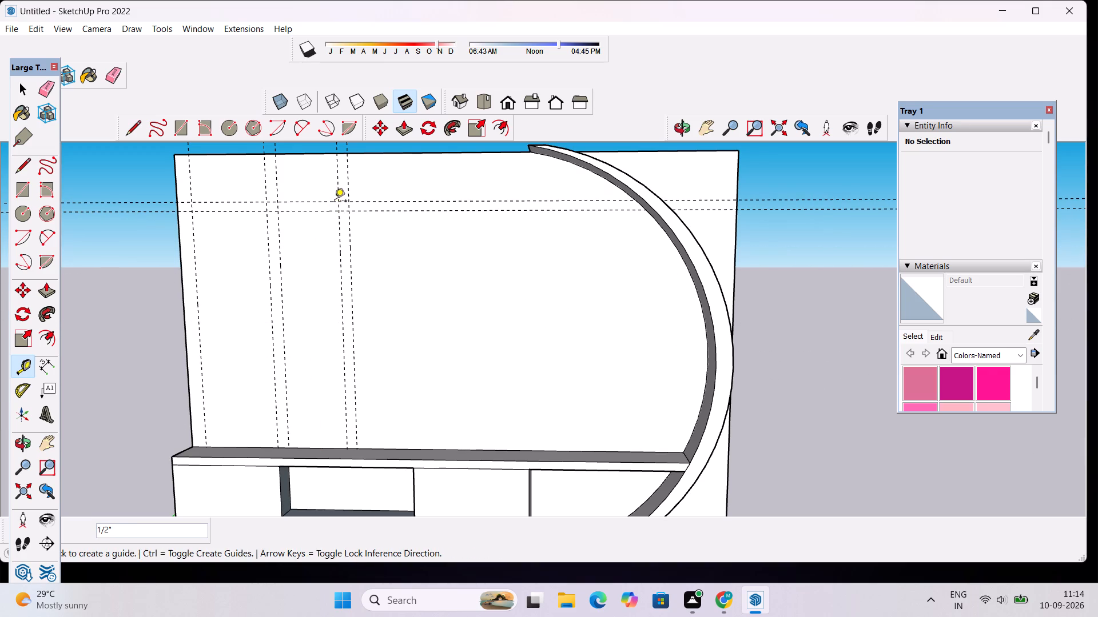
{"action": "key", "text": "space"}
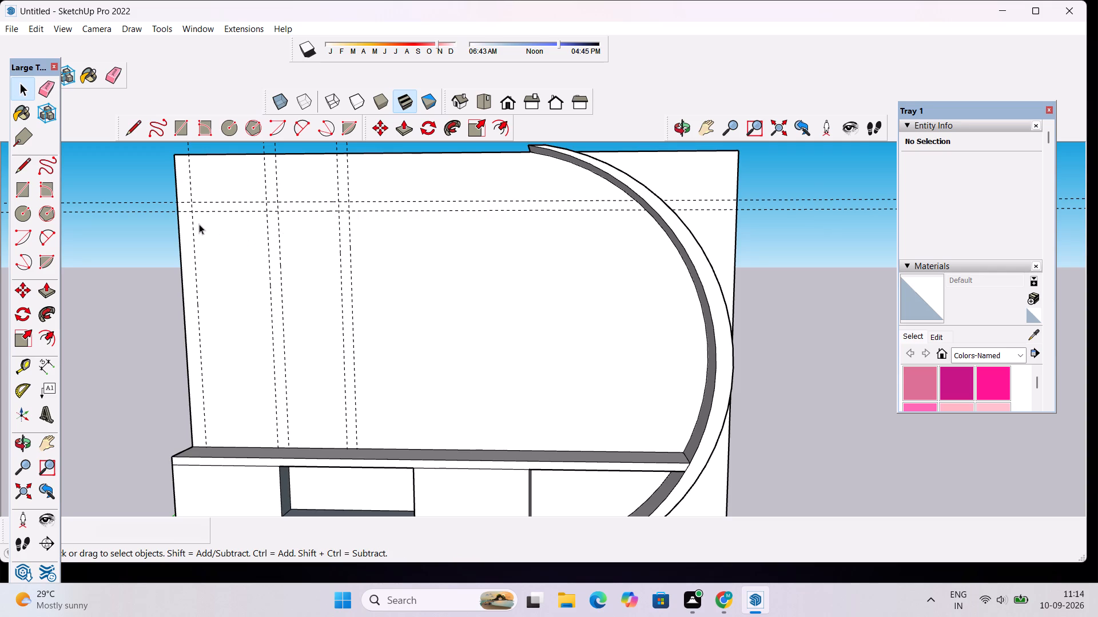
Add a third horizontal guide measured up from the cabinet's top shelf, just below the panel's upper edge.
{"action": "key", "text": "l"}
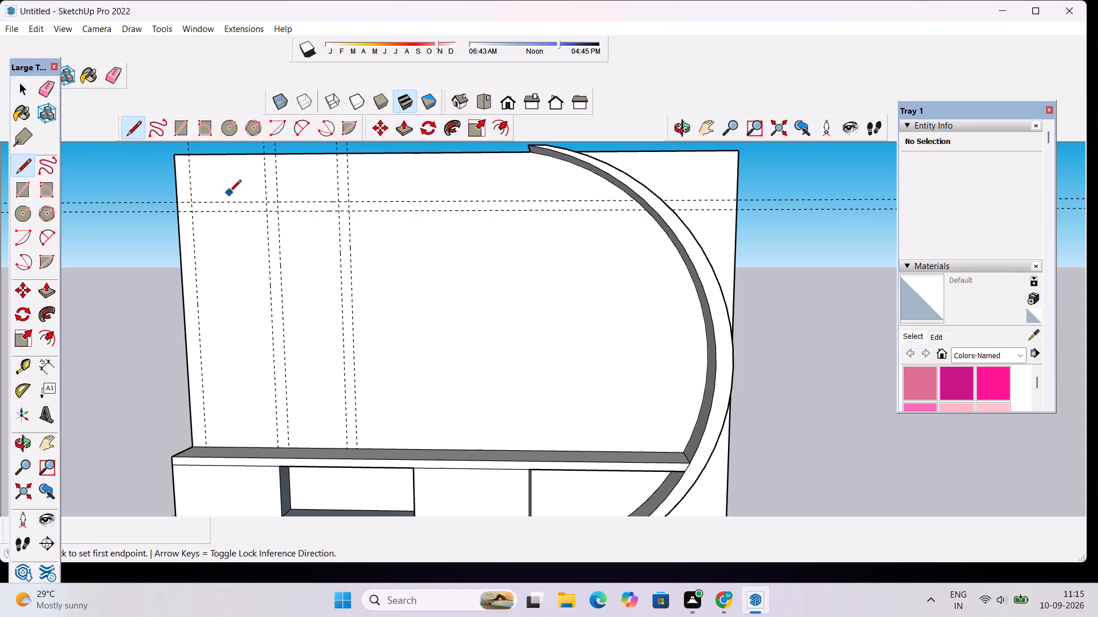
{"action": "key", "text": "space"}
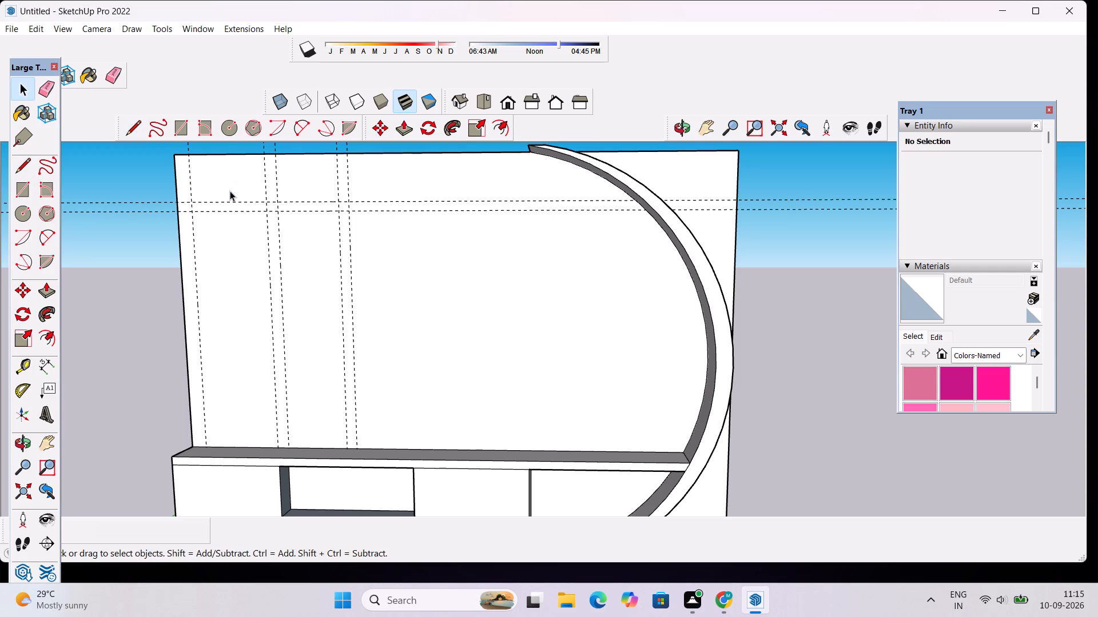
{"action": "key", "text": "t"}
{"action": "left_click", "coordinate": [244, 446]}
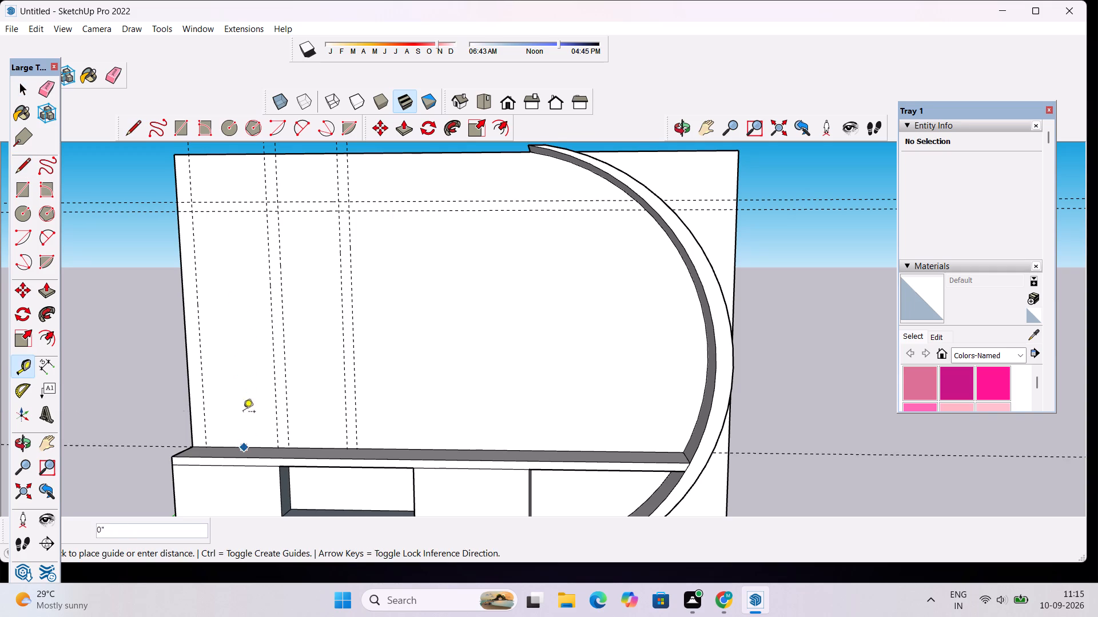
{"action": "left_click", "coordinate": [242, 167]}
{"action": "key", "text": "space"}
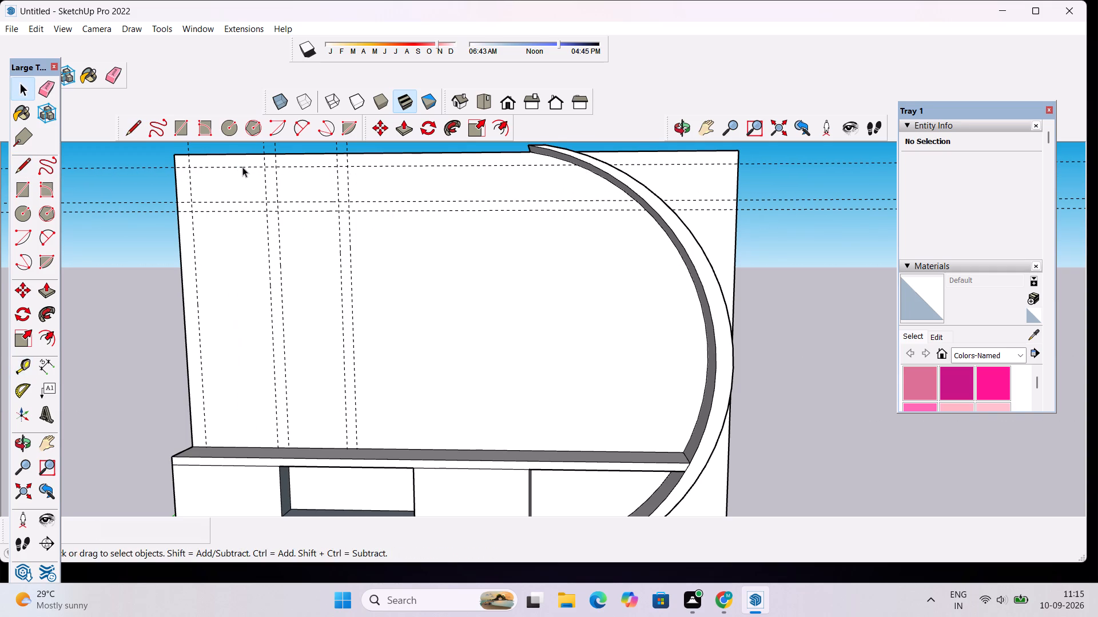
Draw a line about 3 15/16" along the middle horizontal guide between the third and fifth vertical guides, down to the shelf and back along it.
{"action": "left_click", "coordinate": [134, 131]}
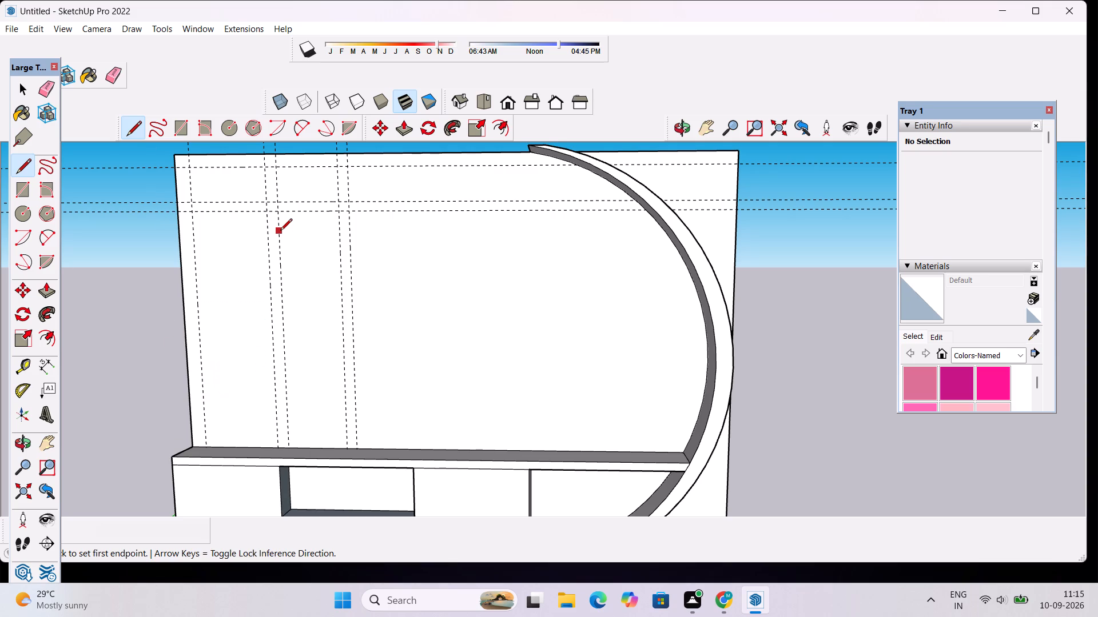
{"action": "left_click", "coordinate": [279, 203]}
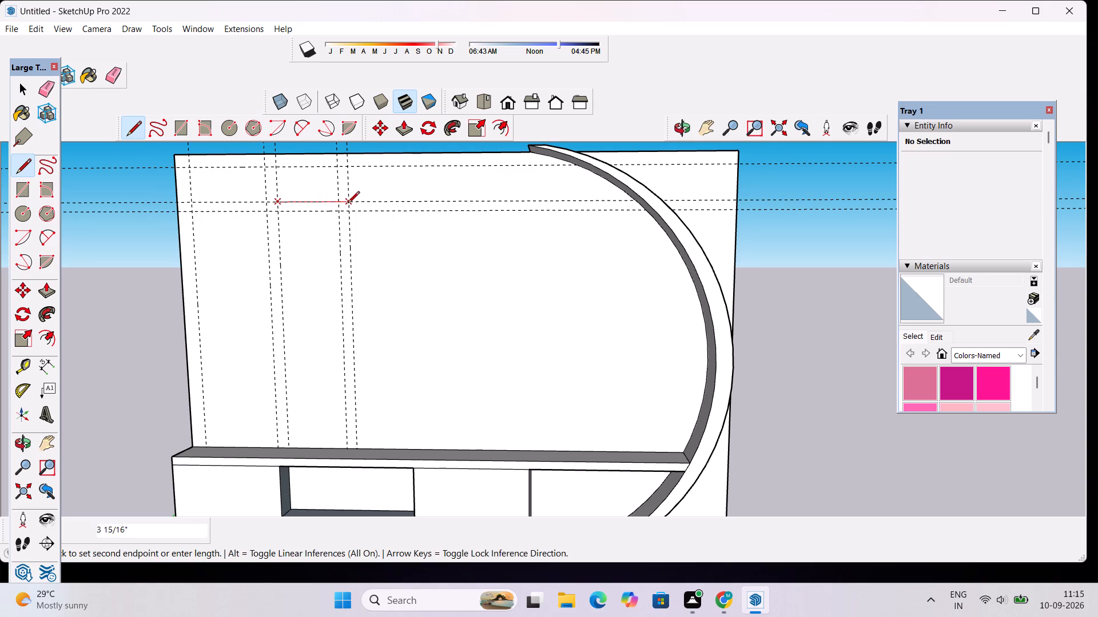
{"action": "left_click", "coordinate": [349, 203]}
{"action": "left_click_drag", "start_coordinate": [358, 400], "coordinate": [360, 431]}
{"action": "left_click", "coordinate": [358, 442]}
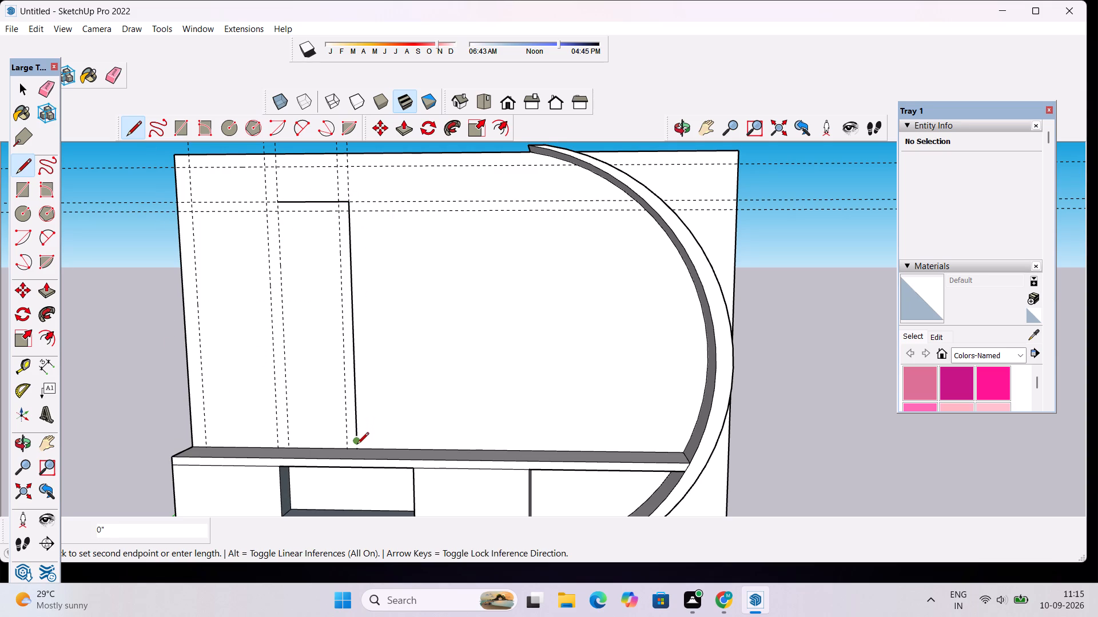
{"action": "scroll", "coordinate": [356, 449], "scroll_direction": "up", "scroll_amount": 4}
{"action": "left_click", "coordinate": [356, 448]}
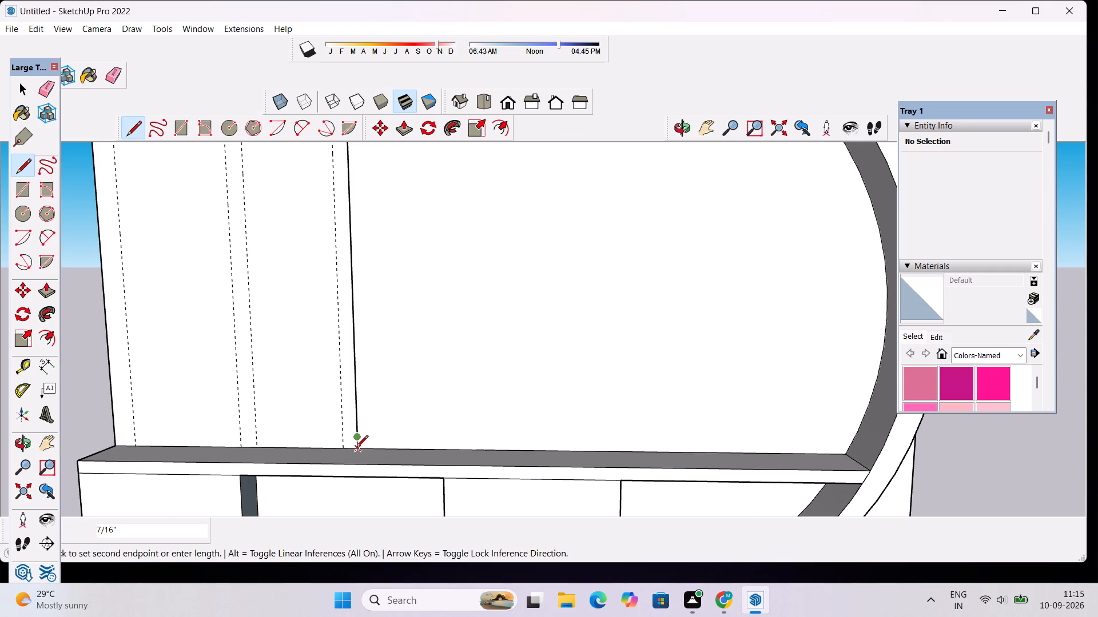
{"action": "left_click", "coordinate": [238, 449]}
Add vertical lines about 1' 1 13/16" along the fourth and third guides, and a 3 15/16" line along the lowest horizontal guide.
{"action": "scroll", "coordinate": [232, 404], "scroll_direction": "down", "scroll_amount": 5}
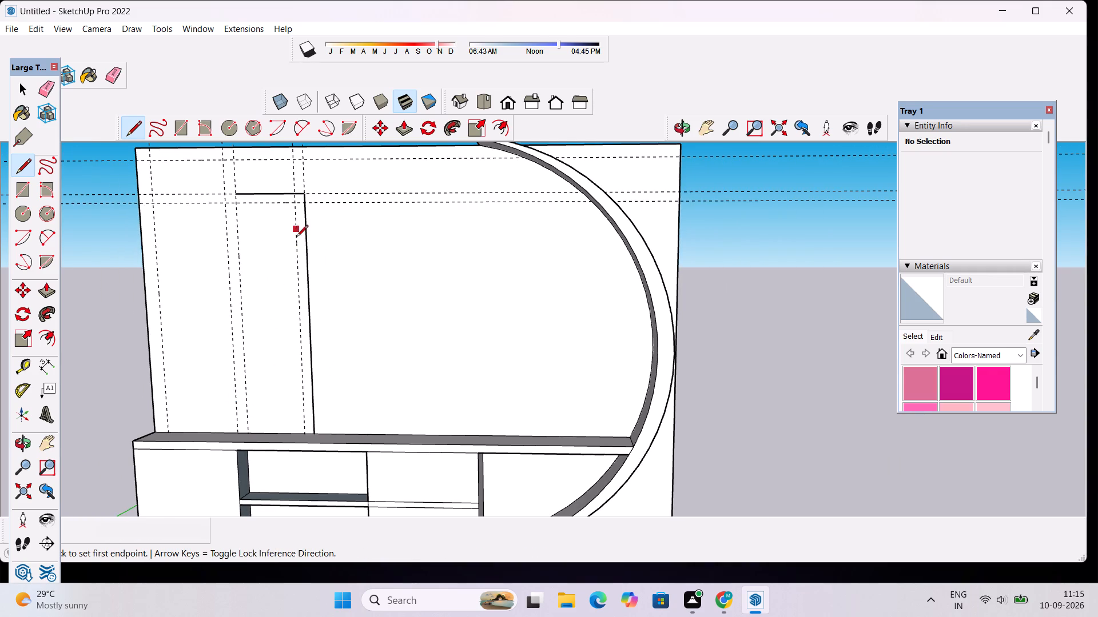
{"action": "left_click", "coordinate": [304, 435]}
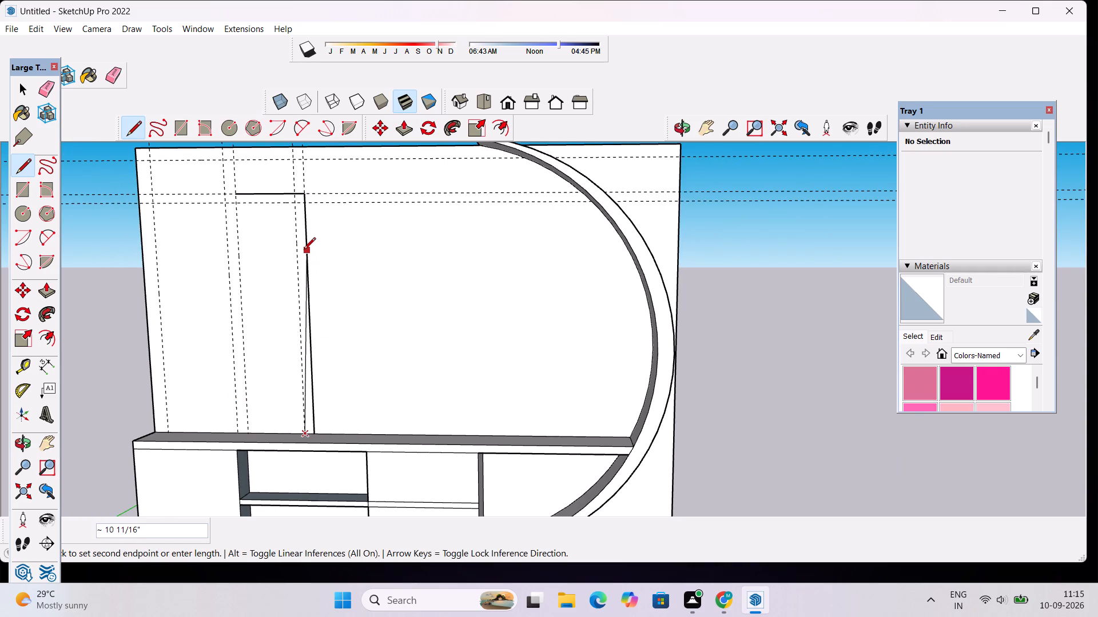
{"action": "scroll", "coordinate": [300, 213], "scroll_direction": "up", "scroll_amount": 5}
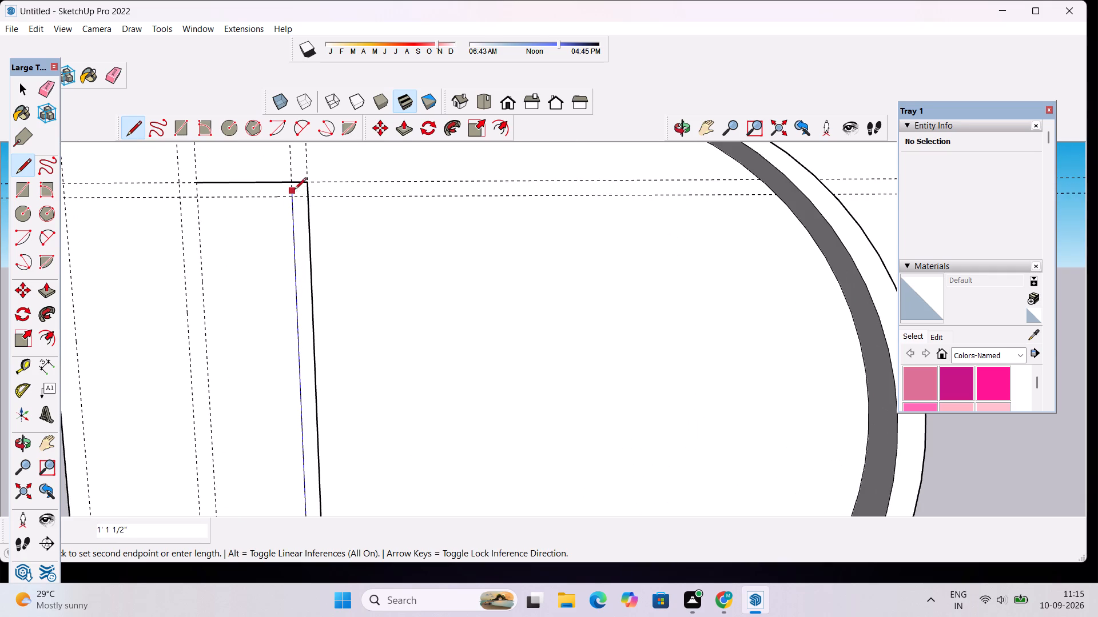
{"action": "left_click", "coordinate": [291, 185]}
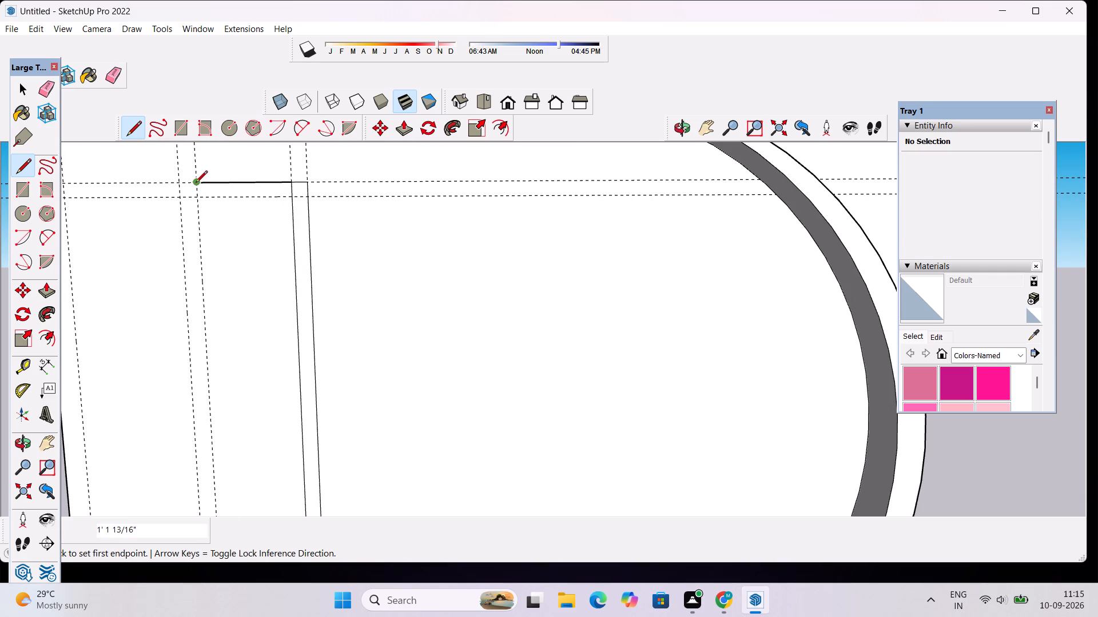
{"action": "left_click", "coordinate": [196, 183]}
{"action": "scroll", "coordinate": [198, 249], "scroll_direction": "down", "scroll_amount": 5}
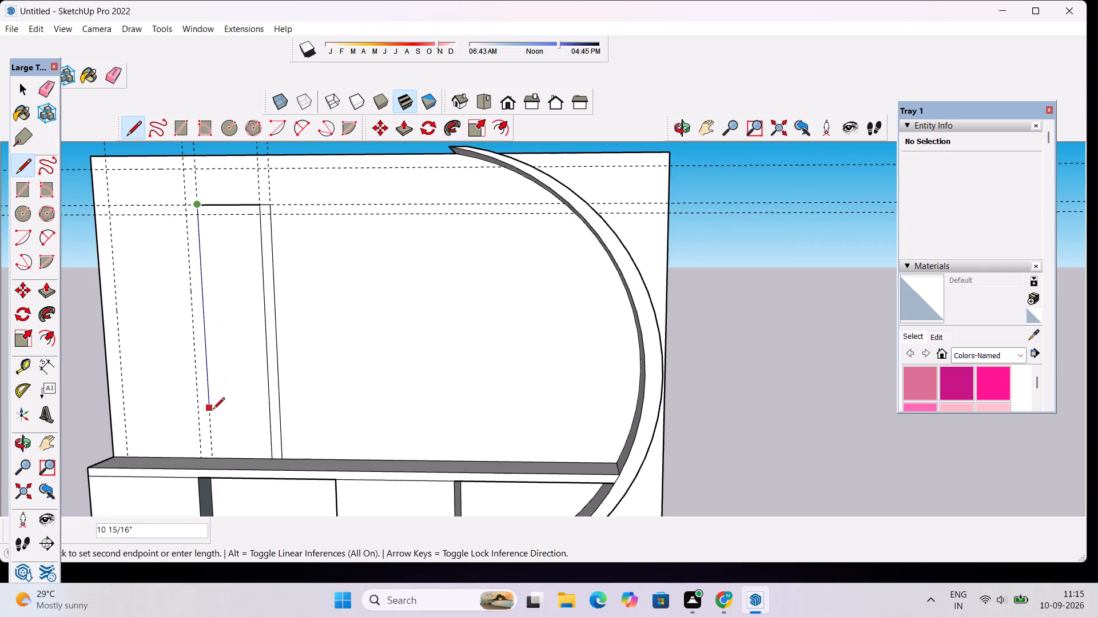
{"action": "left_click", "coordinate": [213, 458]}
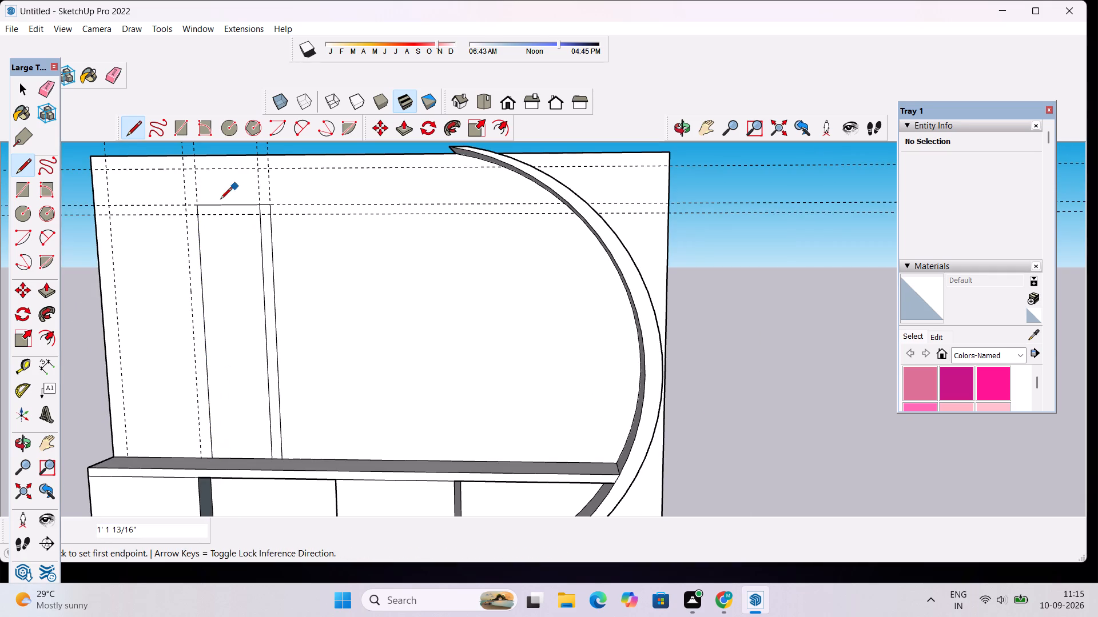
{"action": "left_click", "coordinate": [199, 214]}
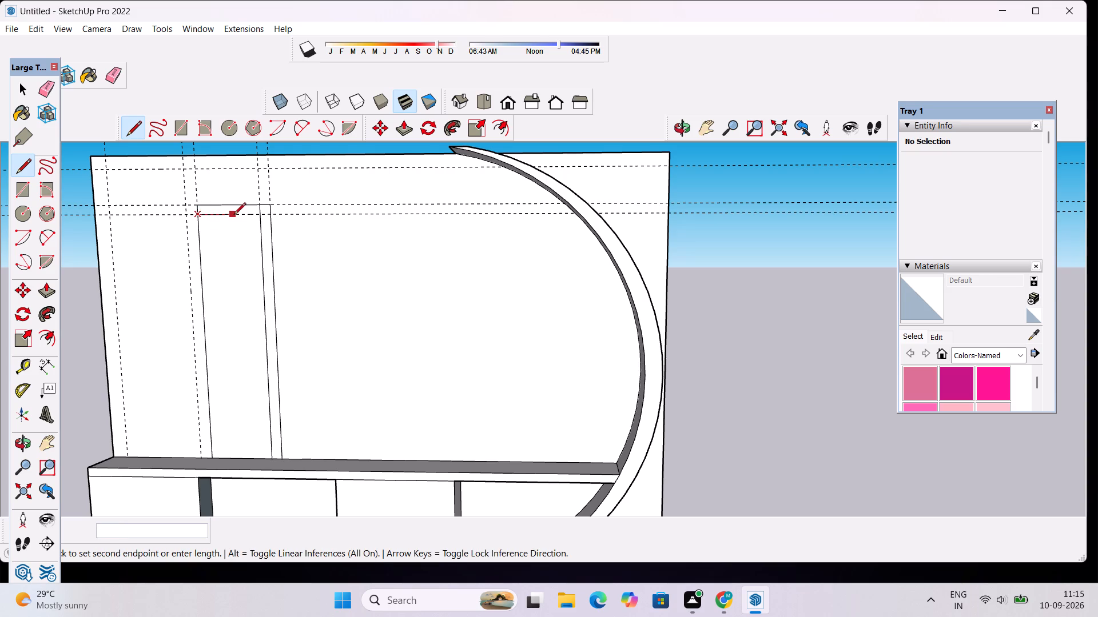
{"action": "left_click", "coordinate": [270, 217]}
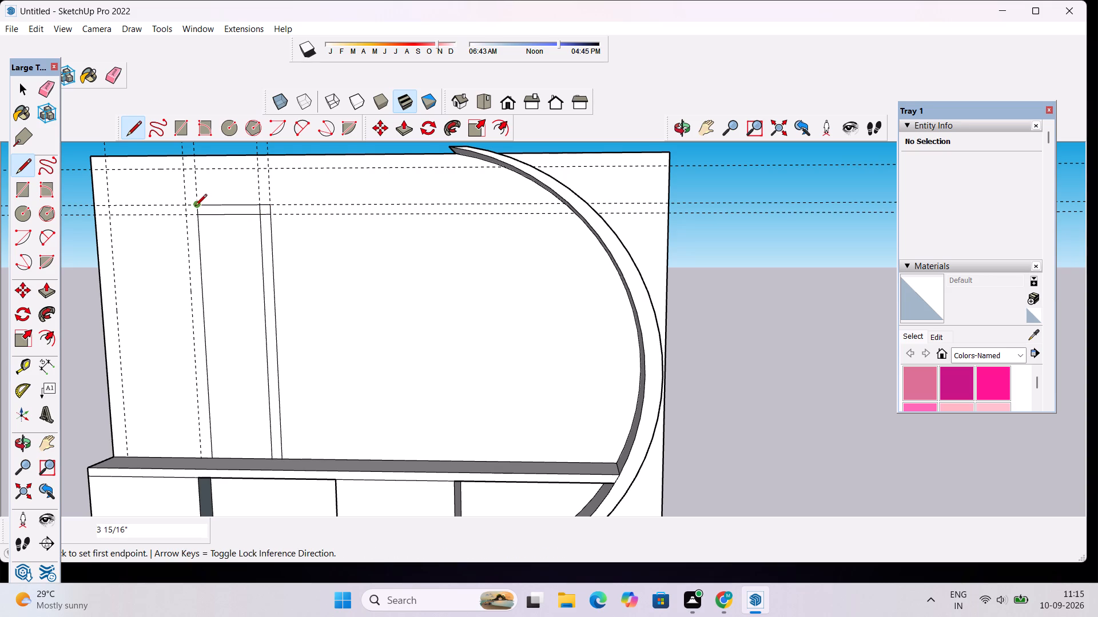
Draw 5 5/8" lines along the middle and top horizontal guides between the panel's straight edge and third vertical guide, joined by a 1 7/8" vertical.
{"action": "left_click", "coordinate": [196, 206]}
{"action": "left_click", "coordinate": [94, 207]}
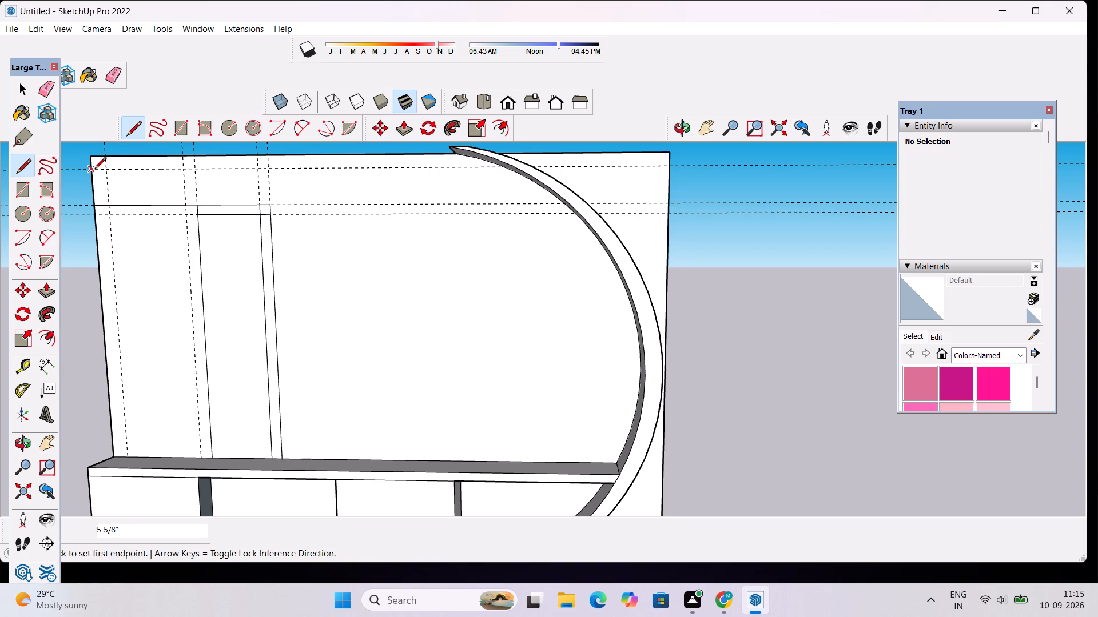
{"action": "left_click", "coordinate": [93, 170]}
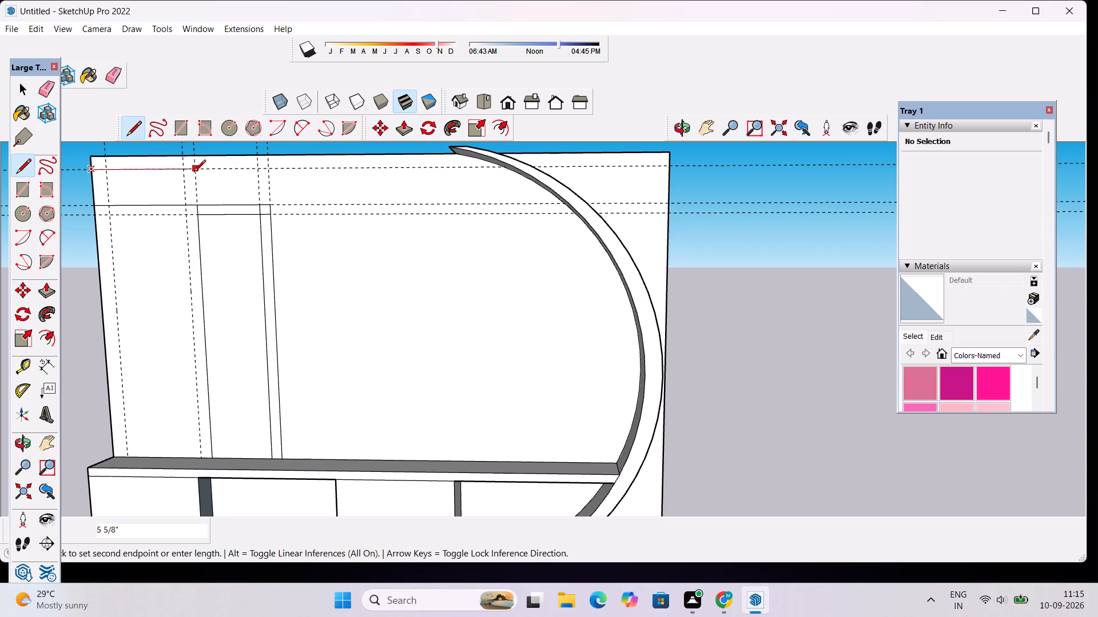
{"action": "left_click", "coordinate": [194, 173]}
{"action": "left_click", "coordinate": [196, 203]}
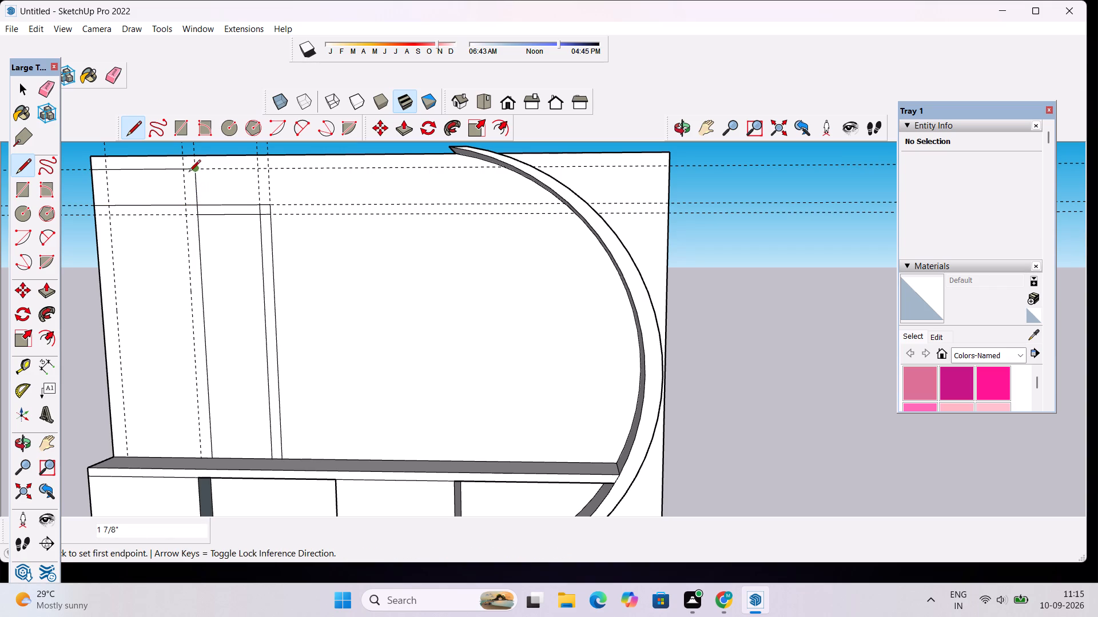
Draw vertical lines about 1' 3 11/16" along the second and first guides, between the top horizontal guide and the shelf.
{"action": "left_click", "coordinate": [181, 171]}
{"action": "scroll", "coordinate": [192, 230], "scroll_direction": "down", "scroll_amount": 4}
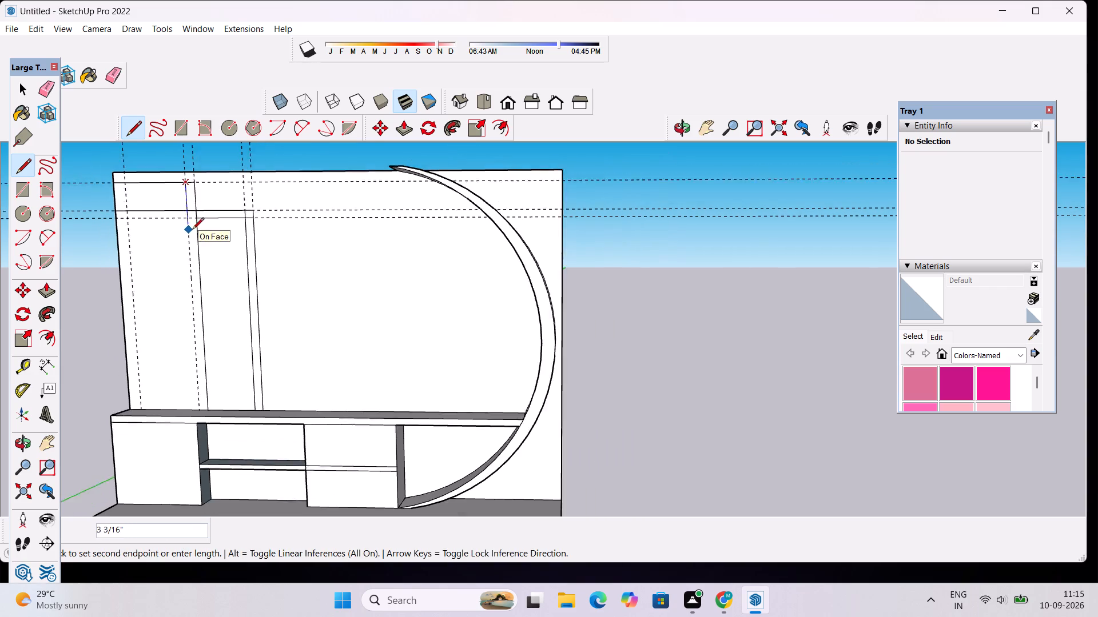
{"action": "scroll", "coordinate": [196, 397], "scroll_direction": "up", "scroll_amount": 8}
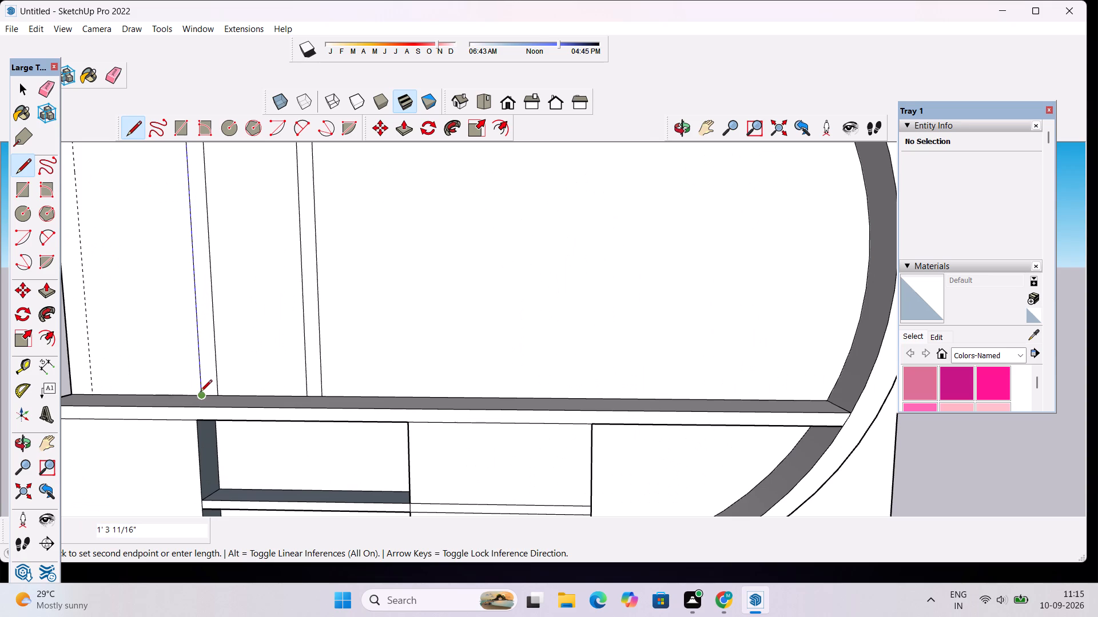
{"action": "left_click", "coordinate": [202, 395]}
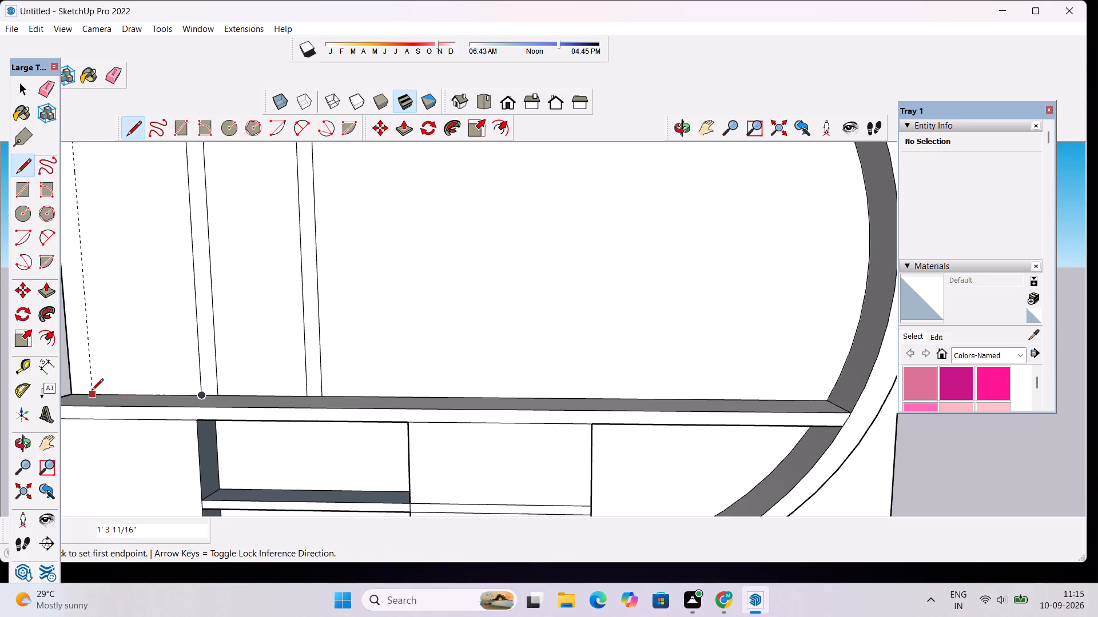
{"action": "left_click", "coordinate": [91, 393]}
{"action": "scroll", "coordinate": [90, 367], "scroll_direction": "down", "scroll_amount": 14}
{"action": "scroll", "coordinate": [77, 250], "scroll_direction": "up", "scroll_amount": 2}
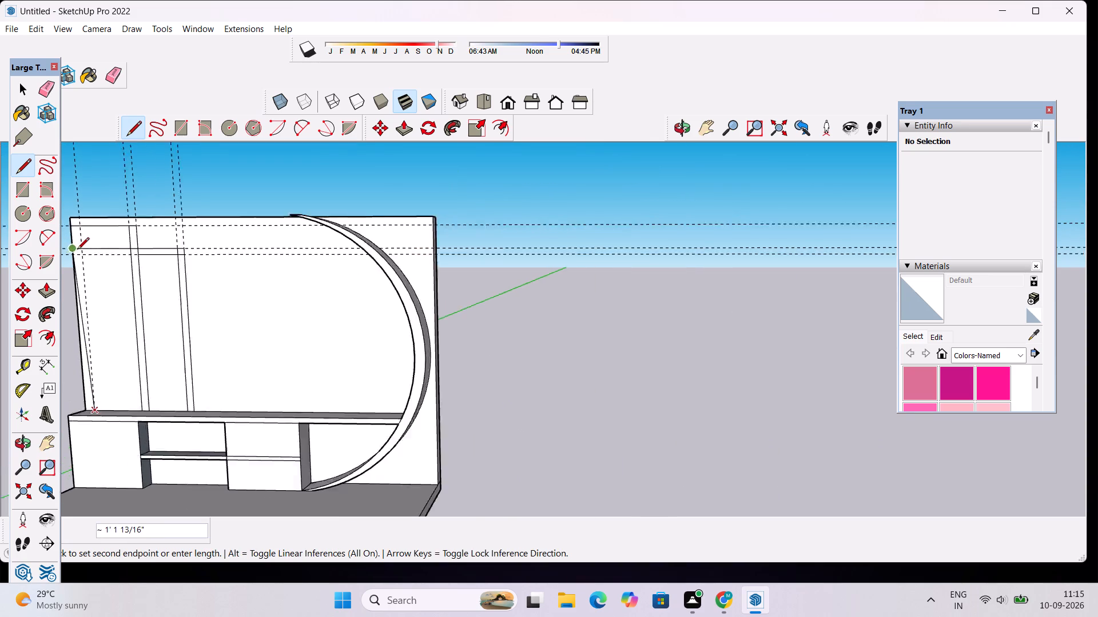
{"action": "scroll", "coordinate": [77, 250], "scroll_direction": "up", "scroll_amount": 8}
{"action": "left_click", "coordinate": [83, 207]}
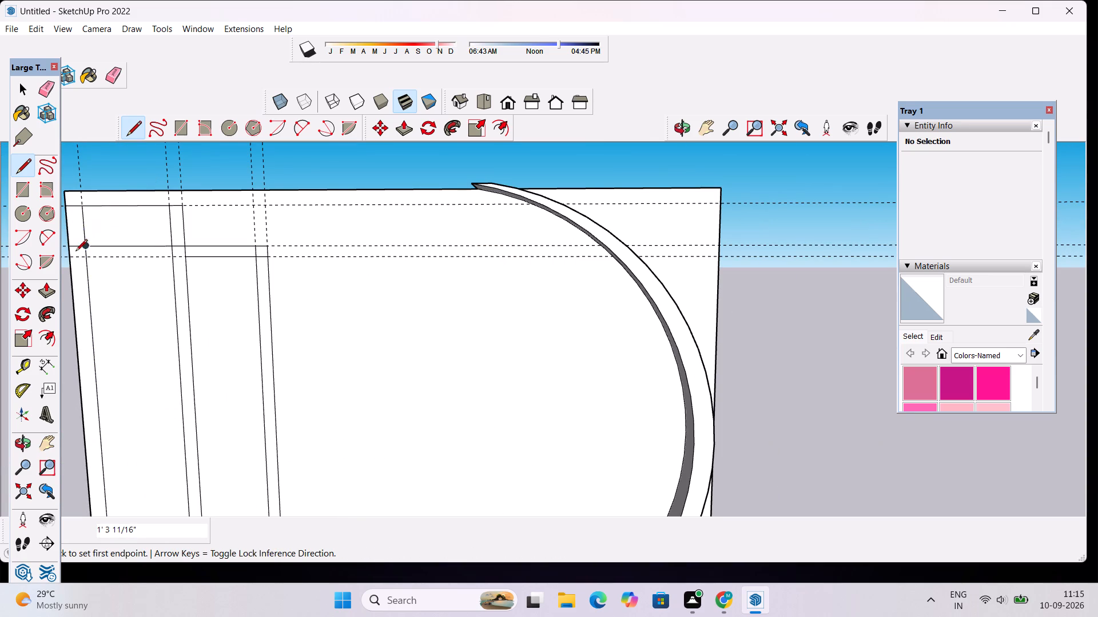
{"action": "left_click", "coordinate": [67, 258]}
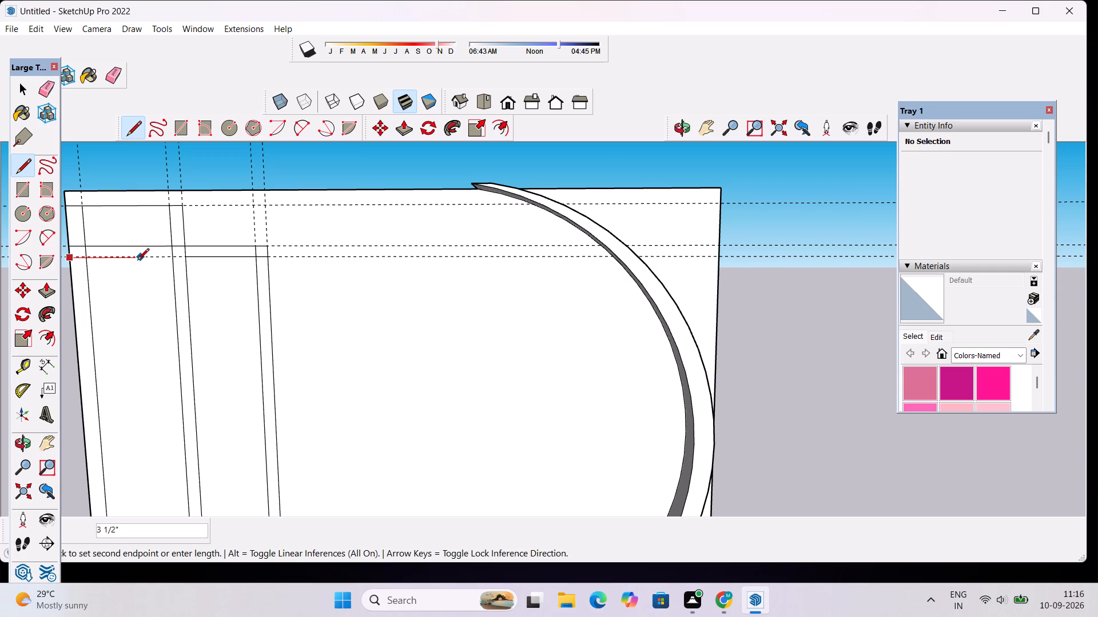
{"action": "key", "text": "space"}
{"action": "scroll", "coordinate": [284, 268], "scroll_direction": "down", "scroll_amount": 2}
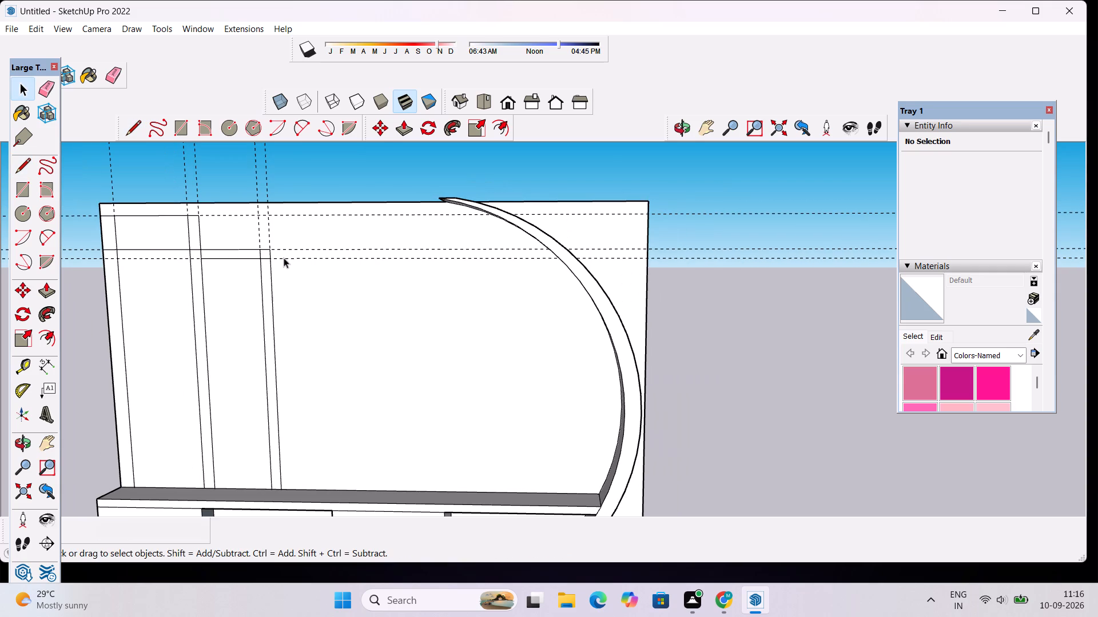
Outline a horizontal strip about 9 7/16" long and 1/2" high between the two lower horizontal guides, extending from the fifth vertical guide toward the curved band.
{"action": "key", "text": "l"}
{"action": "scroll", "coordinate": [276, 260], "scroll_direction": "up", "scroll_amount": 3}
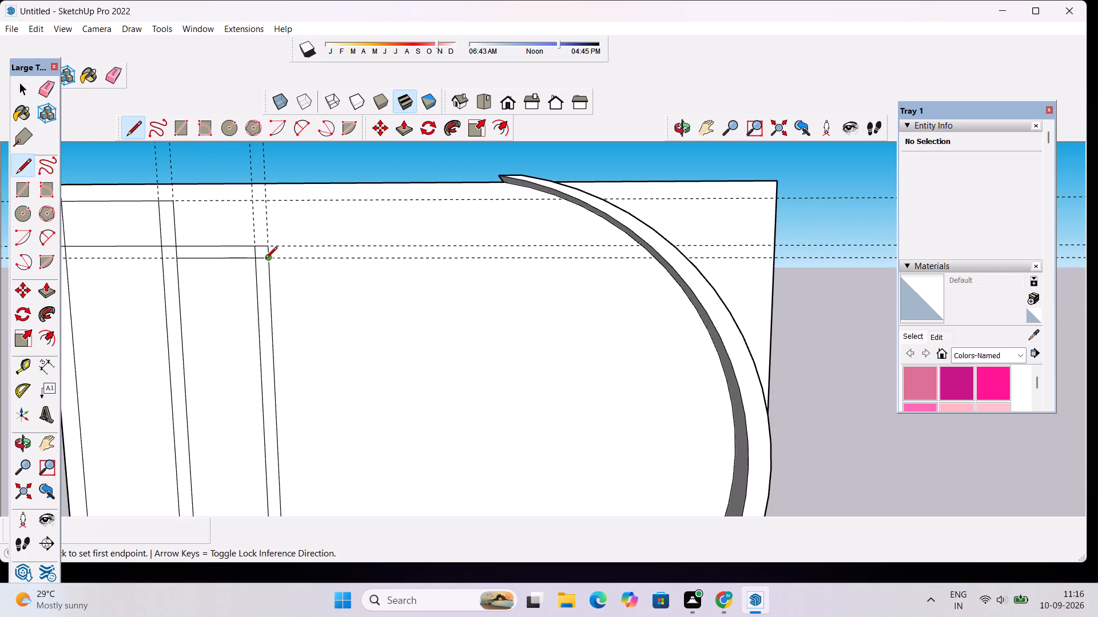
{"action": "left_click", "coordinate": [265, 259]}
{"action": "scroll", "coordinate": [307, 257], "scroll_direction": "down", "scroll_amount": 7}
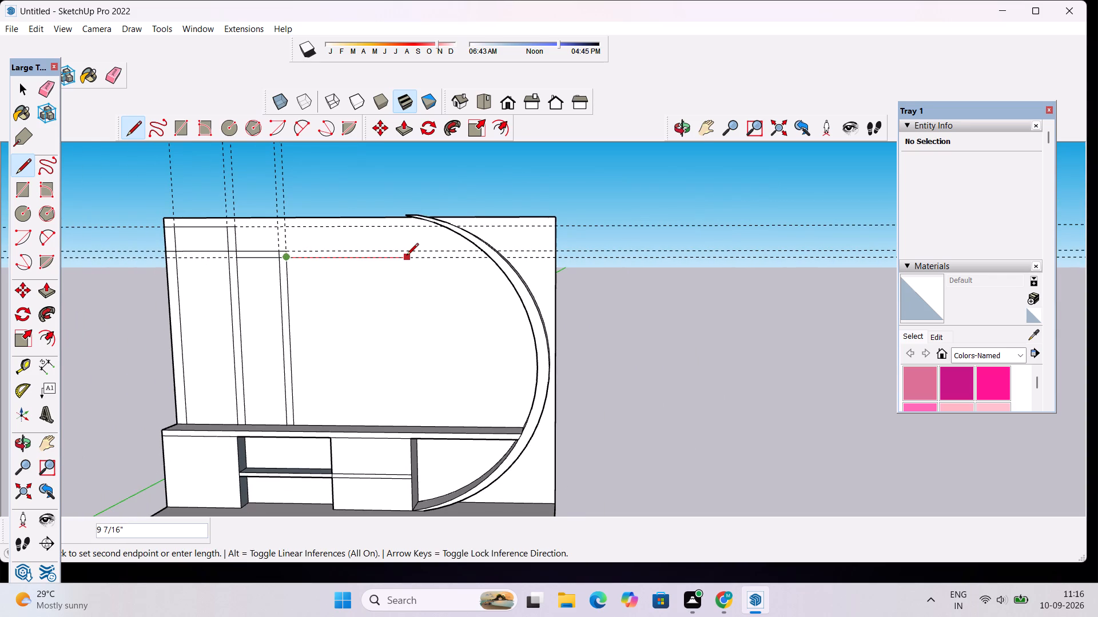
{"action": "left_click", "coordinate": [407, 256]}
{"action": "scroll", "coordinate": [405, 249], "scroll_direction": "up", "scroll_amount": 6}
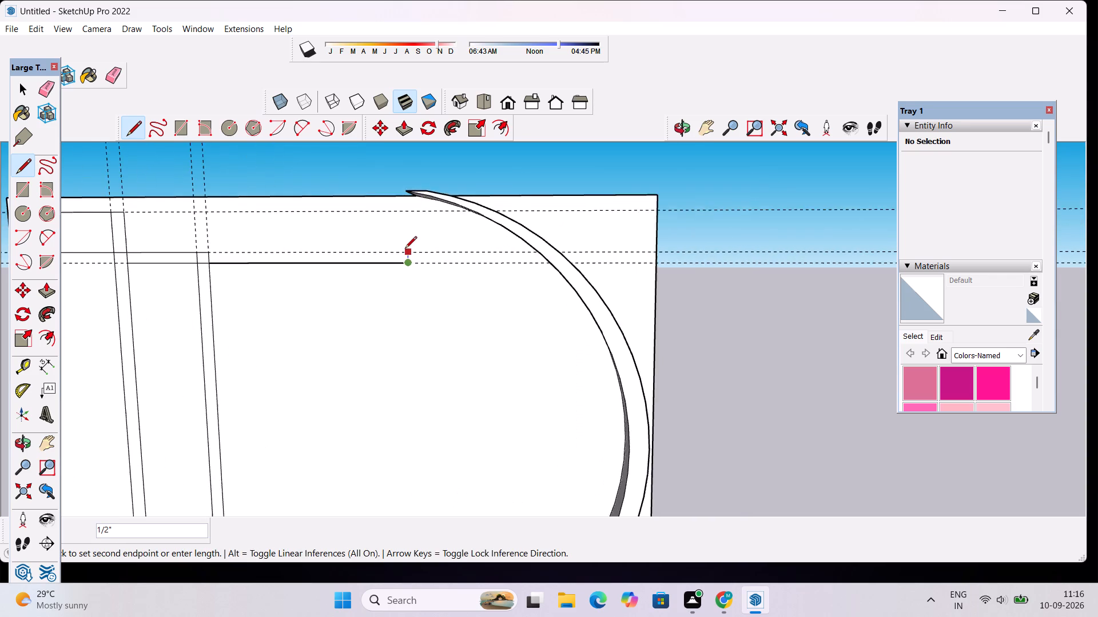
{"action": "scroll", "coordinate": [405, 249], "scroll_direction": "up", "scroll_amount": 2}
{"action": "left_click", "coordinate": [408, 254]}
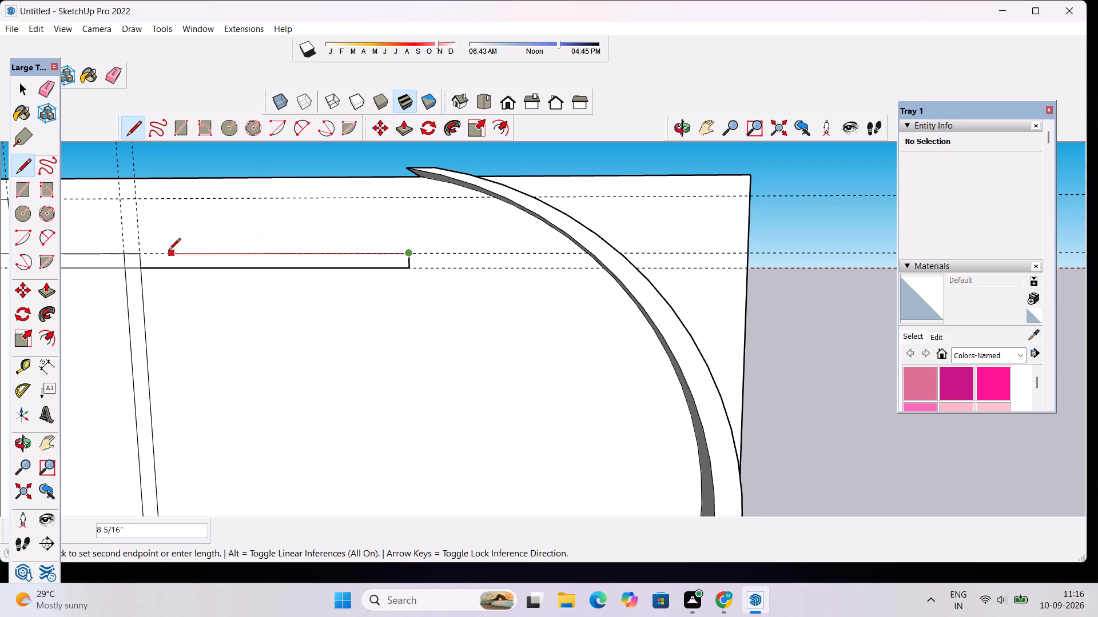
{"action": "left_click", "coordinate": [142, 256]}
{"action": "scroll", "coordinate": [171, 250], "scroll_direction": "down", "scroll_amount": 7}
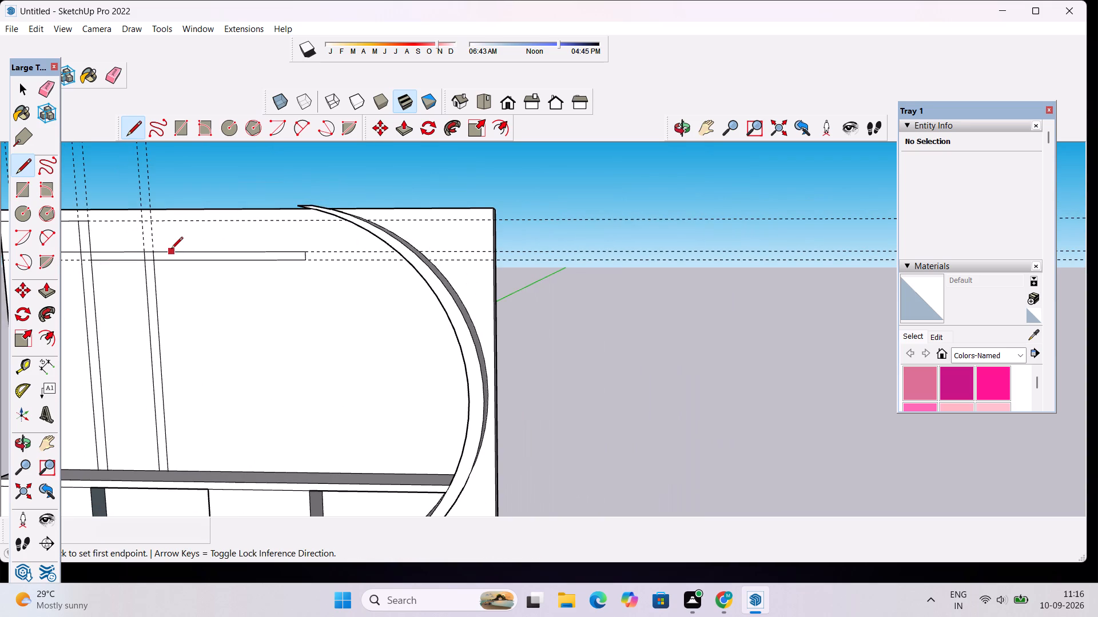
Erase the fourth and fifth vertical guides and the pair of vertical lines along them, including their short segments inside the horizontal strip.
{"action": "key", "text": "space"}
{"action": "scroll", "coordinate": [349, 275], "scroll_direction": "down", "scroll_amount": 3}
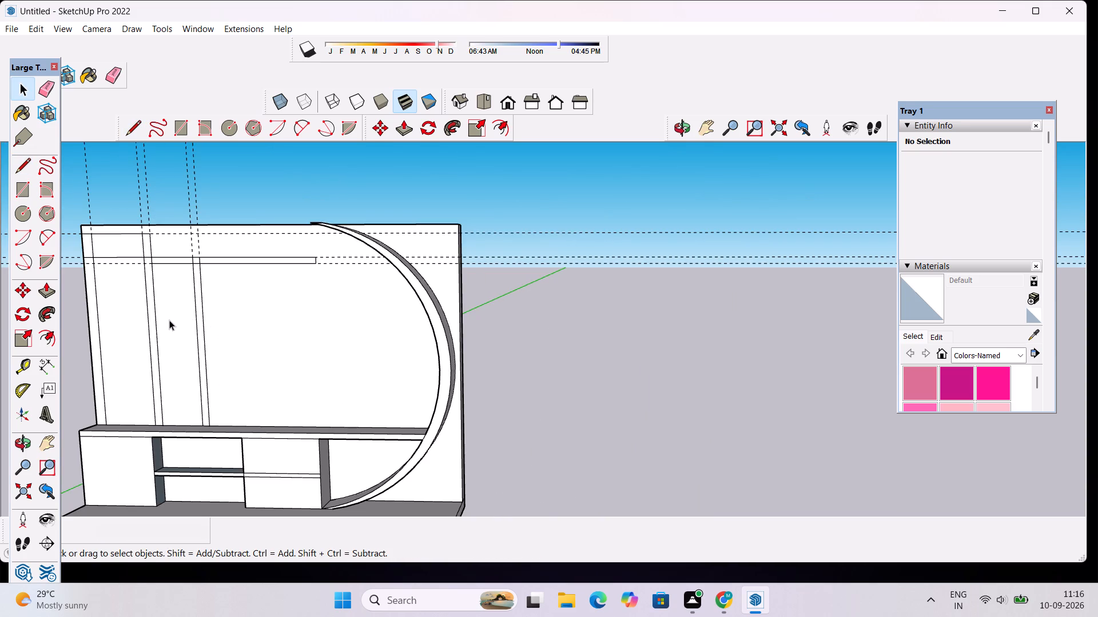
{"action": "scroll", "coordinate": [153, 287], "scroll_direction": "up", "scroll_amount": 5}
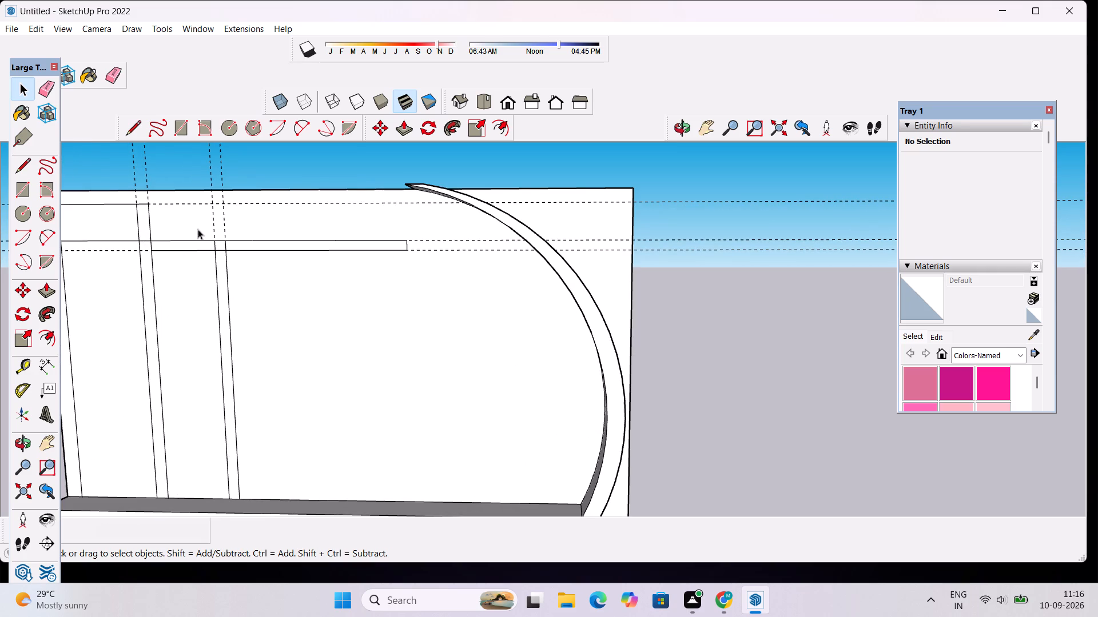
{"action": "left_click", "coordinate": [107, 78]}
{"action": "left_click_drag", "start_coordinate": [236, 174], "coordinate": [235, 174]}
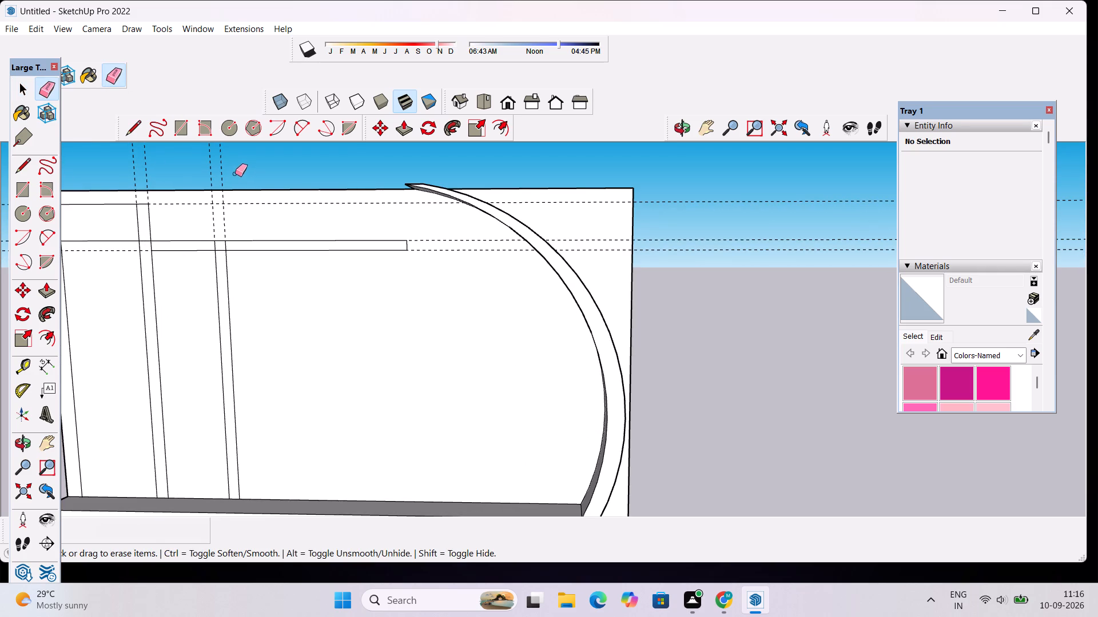
{"action": "left_click_drag", "start_coordinate": [235, 174], "coordinate": [198, 175]}
{"action": "left_click_drag", "start_coordinate": [239, 275], "coordinate": [210, 286]}
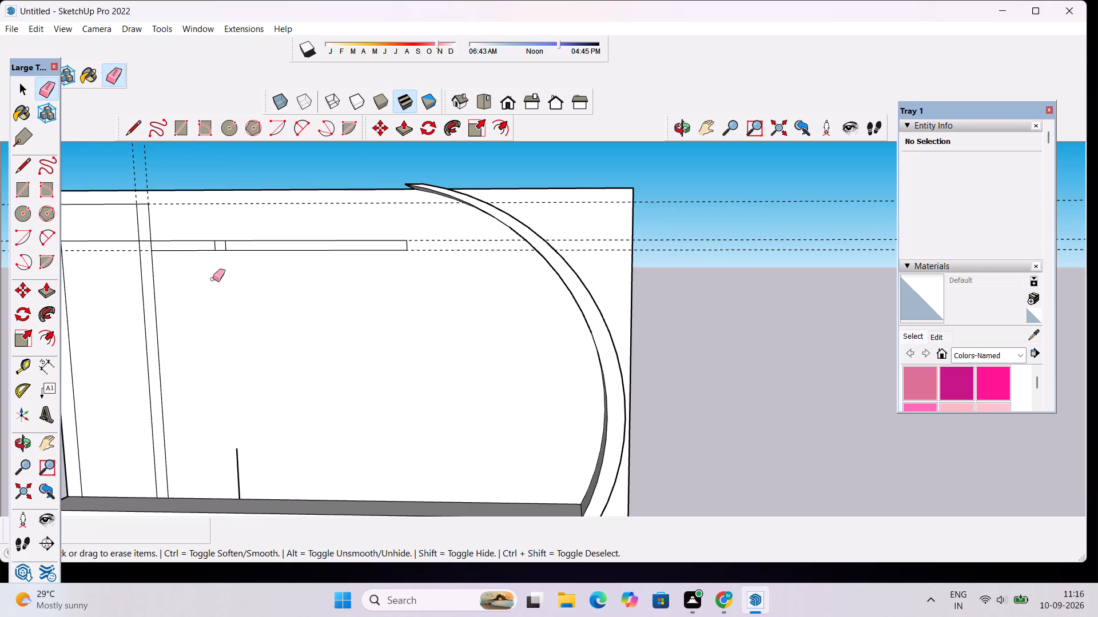
{"action": "left_click_drag", "start_coordinate": [280, 395], "coordinate": [230, 472]}
{"action": "left_click_drag", "start_coordinate": [252, 467], "coordinate": [247, 479]}
{"action": "left_click_drag", "start_coordinate": [247, 479], "coordinate": [238, 492]}
{"action": "scroll", "coordinate": [228, 415], "scroll_direction": "down", "scroll_amount": 4}
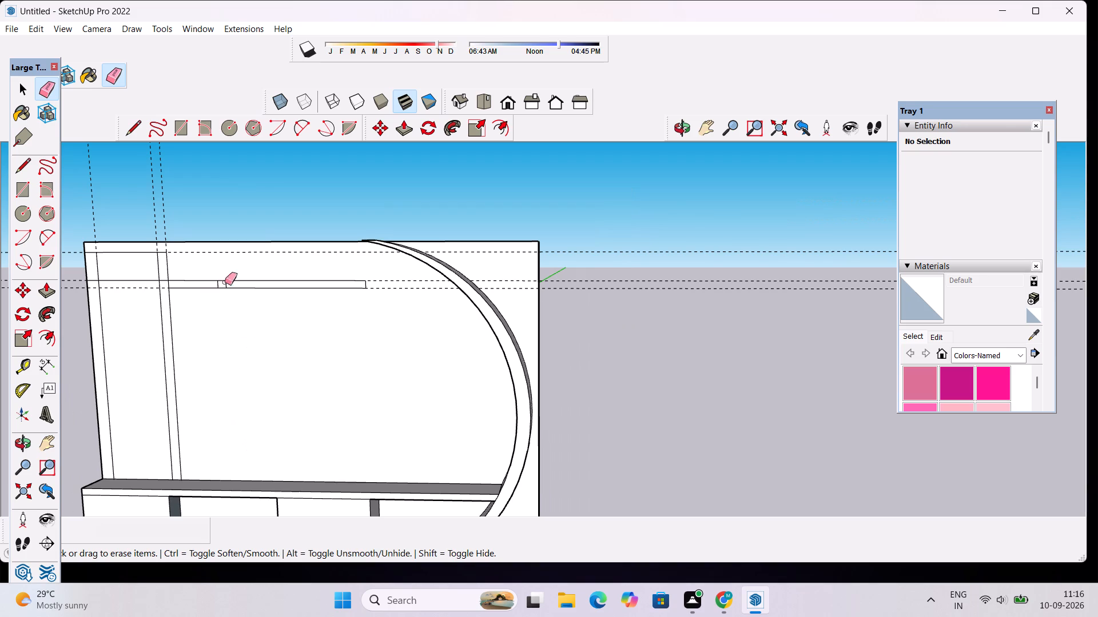
{"action": "scroll", "coordinate": [237, 260], "scroll_direction": "up", "scroll_amount": 9}
{"action": "left_click_drag", "start_coordinate": [228, 334], "coordinate": [192, 332]}
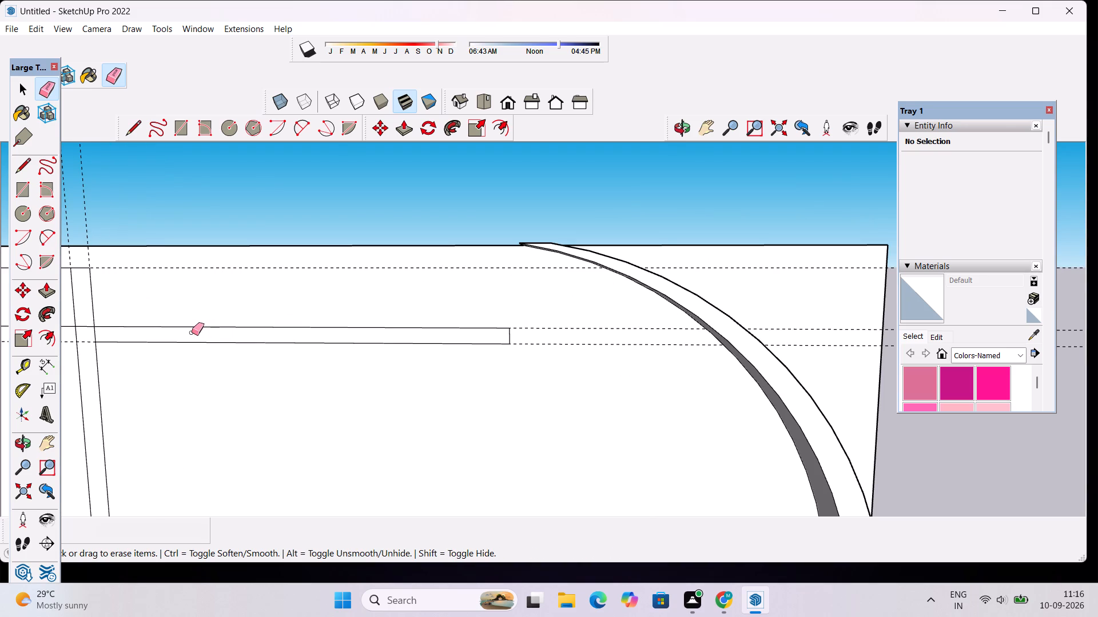
Erase the two lower horizontal guides and the middle horizontal line from the panel's straight edge to the second vertical line.
{"action": "scroll", "coordinate": [160, 302], "scroll_direction": "down", "scroll_amount": 2}
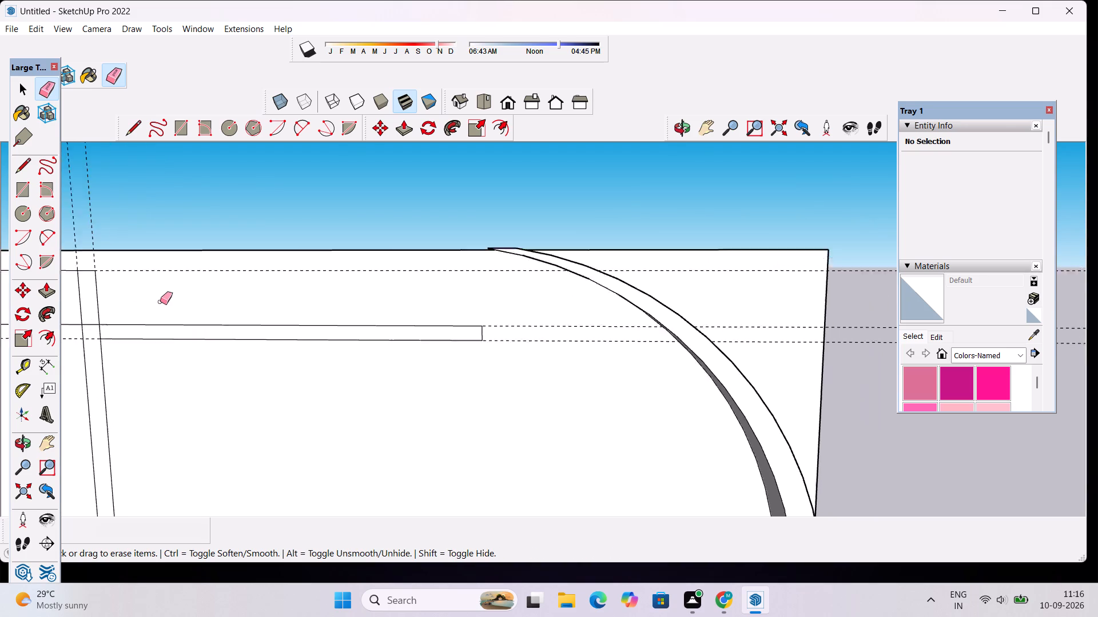
{"action": "scroll", "coordinate": [160, 302], "scroll_direction": "down", "scroll_amount": 13}
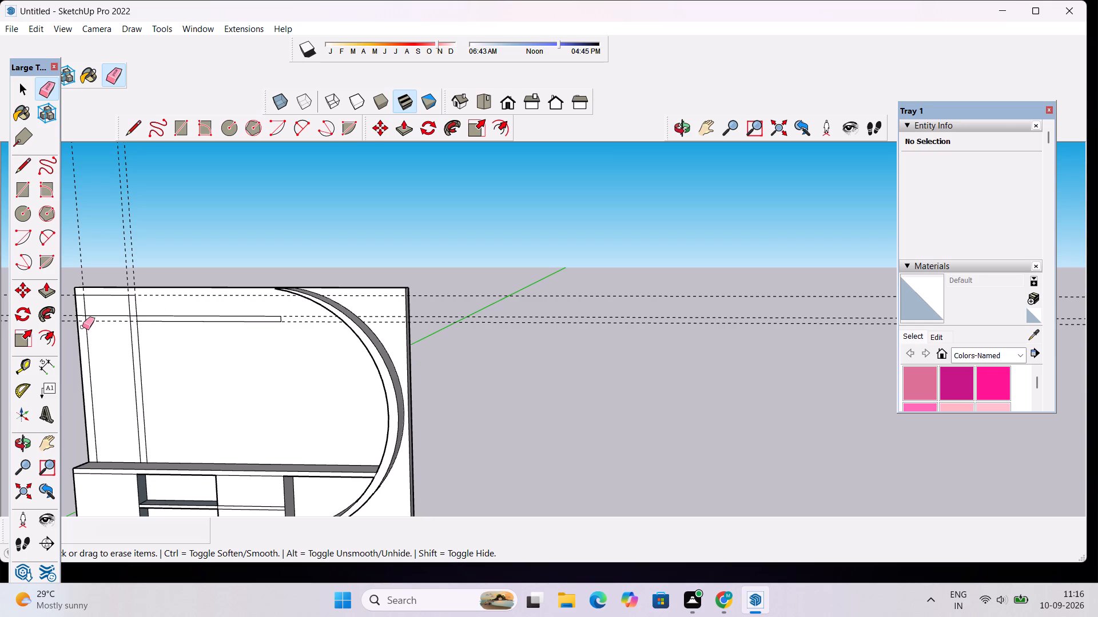
{"action": "scroll", "coordinate": [82, 327], "scroll_direction": "down", "scroll_amount": 5}
{"action": "scroll", "coordinate": [81, 327], "scroll_direction": "up", "scroll_amount": 9}
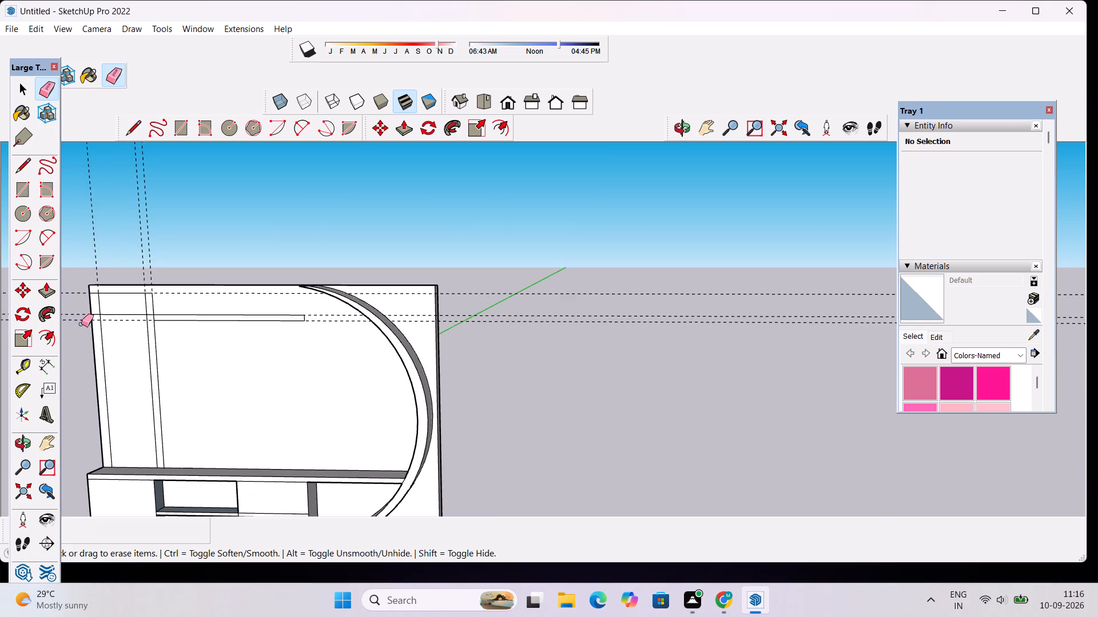
{"action": "key", "text": "space"}
{"action": "scroll", "coordinate": [93, 307], "scroll_direction": "up", "scroll_amount": 4}
{"action": "key", "text": "e"}
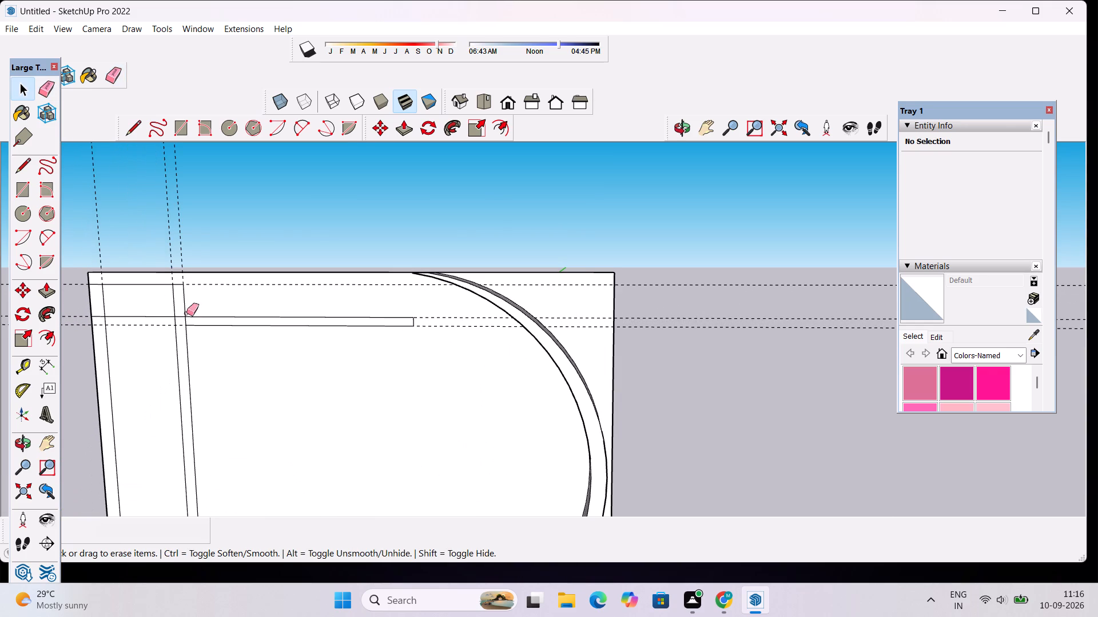
{"action": "left_click_drag", "start_coordinate": [149, 307], "coordinate": [148, 329]}
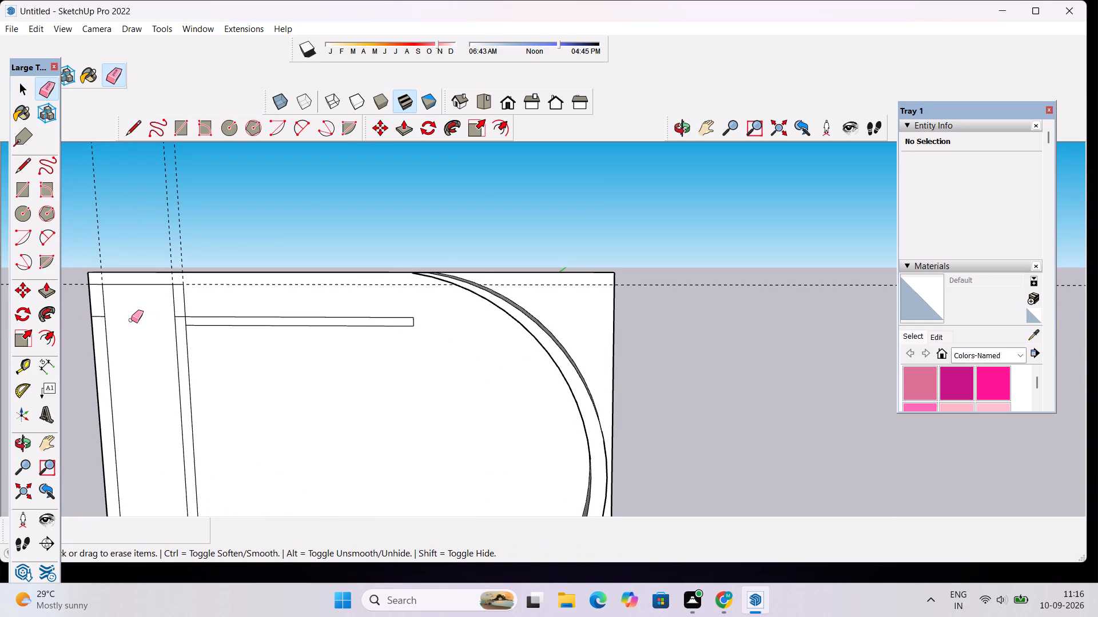
{"action": "scroll", "coordinate": [100, 315], "scroll_direction": "up", "scroll_amount": 4}
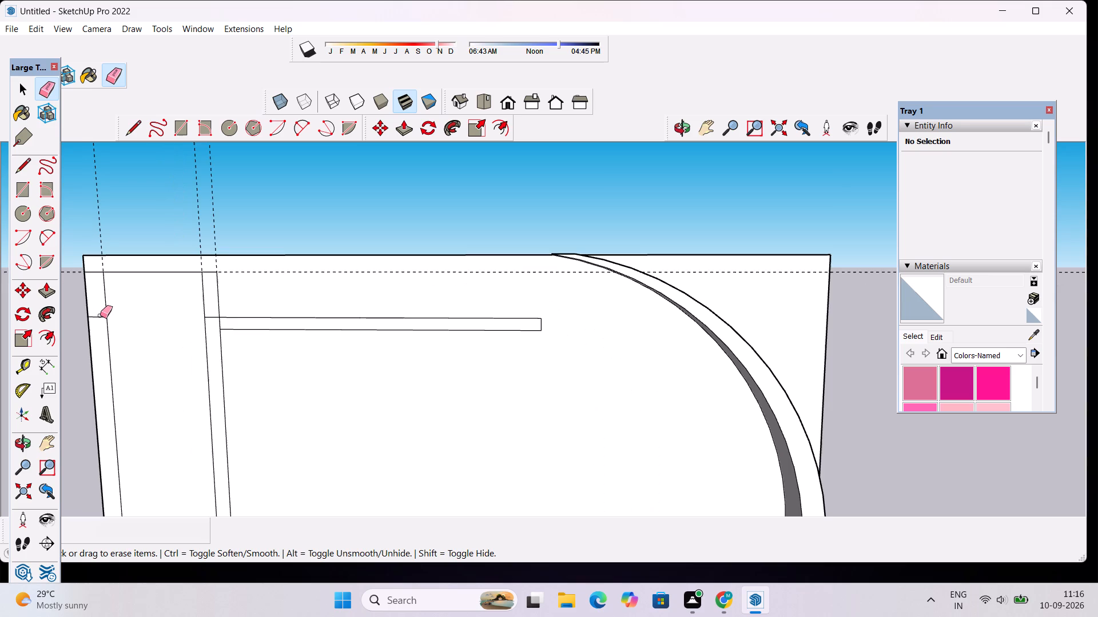
{"action": "left_click_drag", "start_coordinate": [98, 308], "coordinate": [98, 320]}
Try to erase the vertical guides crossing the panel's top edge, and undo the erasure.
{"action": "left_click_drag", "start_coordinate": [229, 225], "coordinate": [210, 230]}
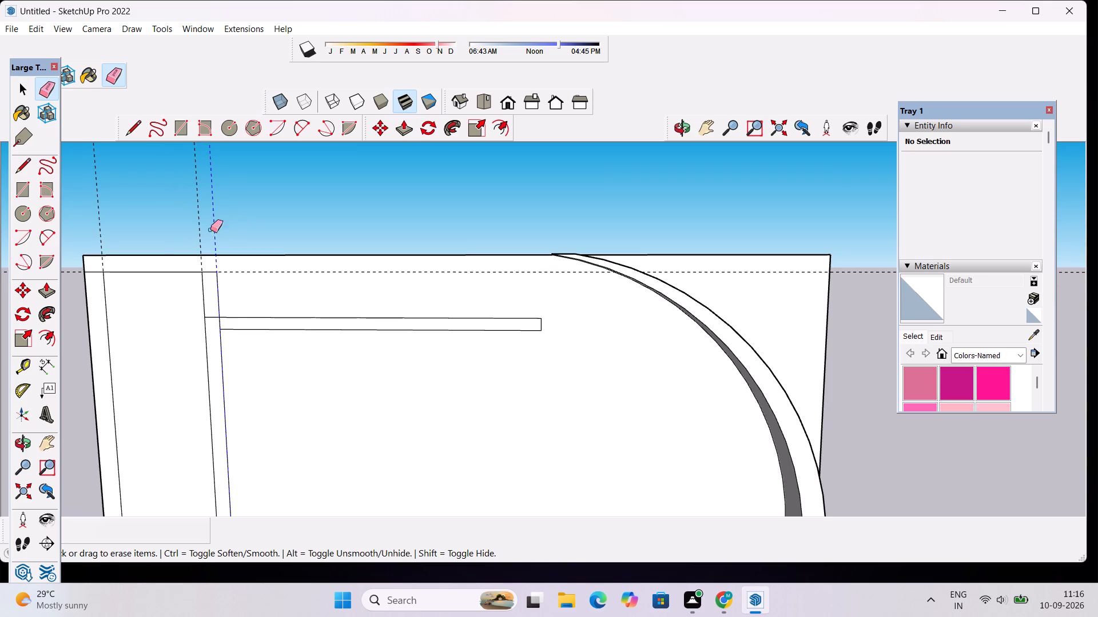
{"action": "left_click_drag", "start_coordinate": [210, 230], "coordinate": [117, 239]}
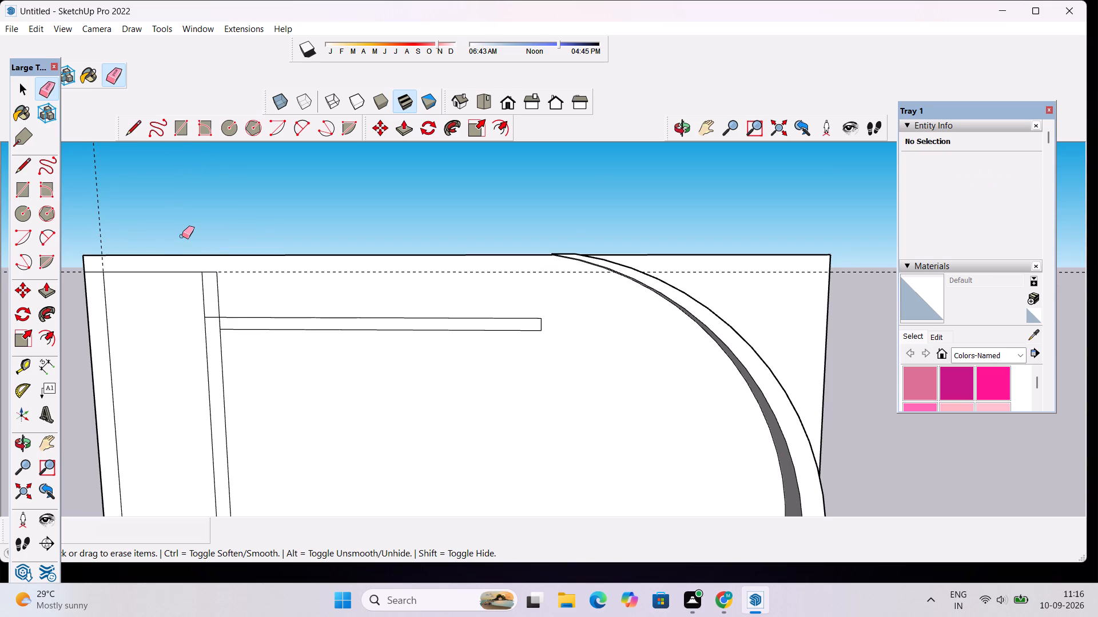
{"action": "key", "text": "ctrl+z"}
Draw an 11/16" vertical line along the third vertical guide from the top horizontal guide to the panel's top edge.
{"action": "key", "text": "space"}
{"action": "type", "text": "l"}
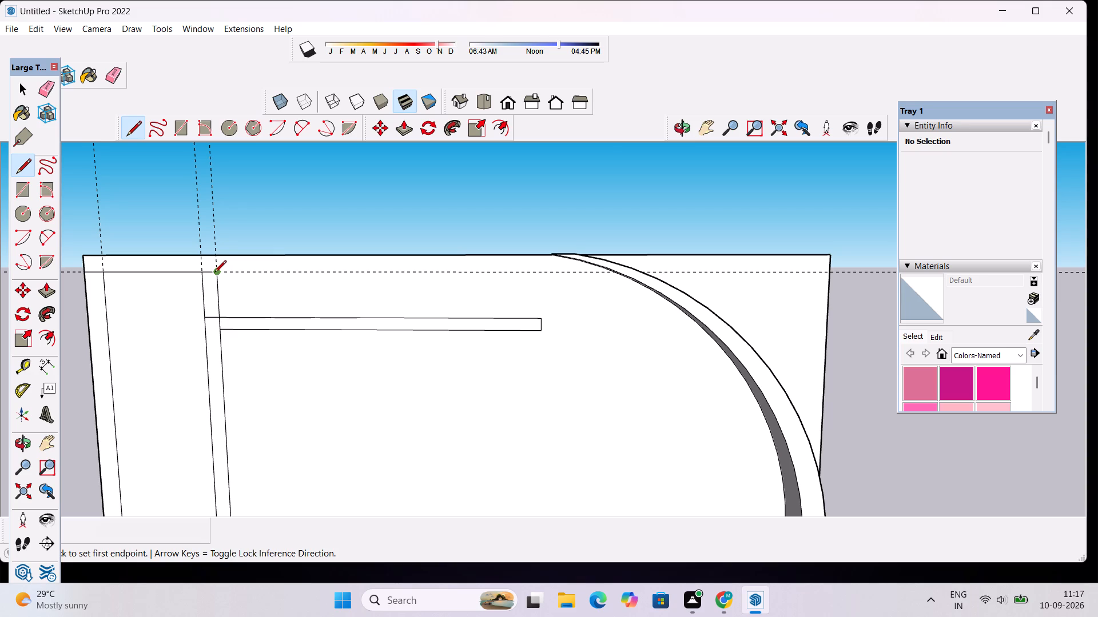
{"action": "left_click", "coordinate": [214, 274]}
{"action": "left_click", "coordinate": [213, 257]}
{"action": "key", "text": "space"}
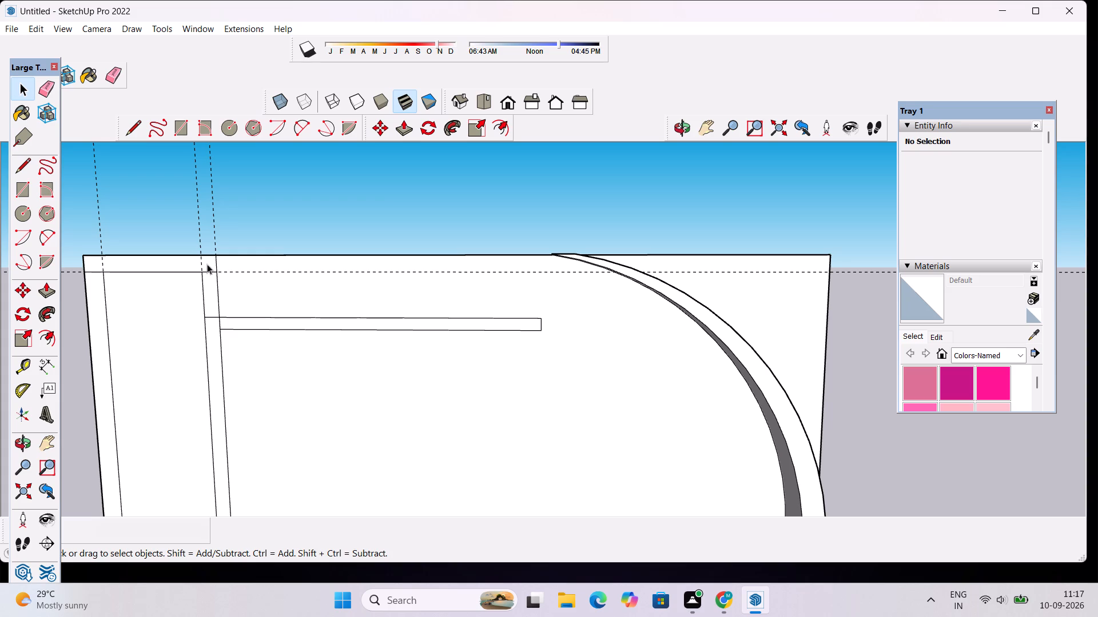
Erase the three vertical guides, top horizontal guide, and top-line segments outside the first vertical line and between the second and third.
{"action": "left_click", "coordinate": [106, 79]}
{"action": "left_click_drag", "start_coordinate": [255, 177], "coordinate": [237, 183]}
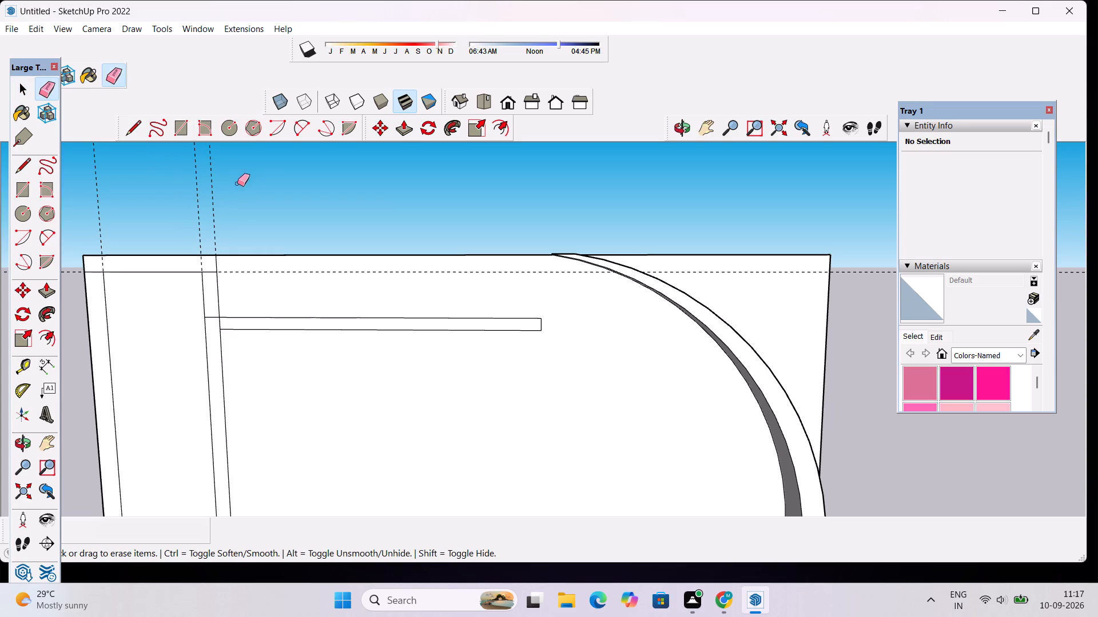
{"action": "left_click_drag", "start_coordinate": [237, 183], "coordinate": [83, 221]}
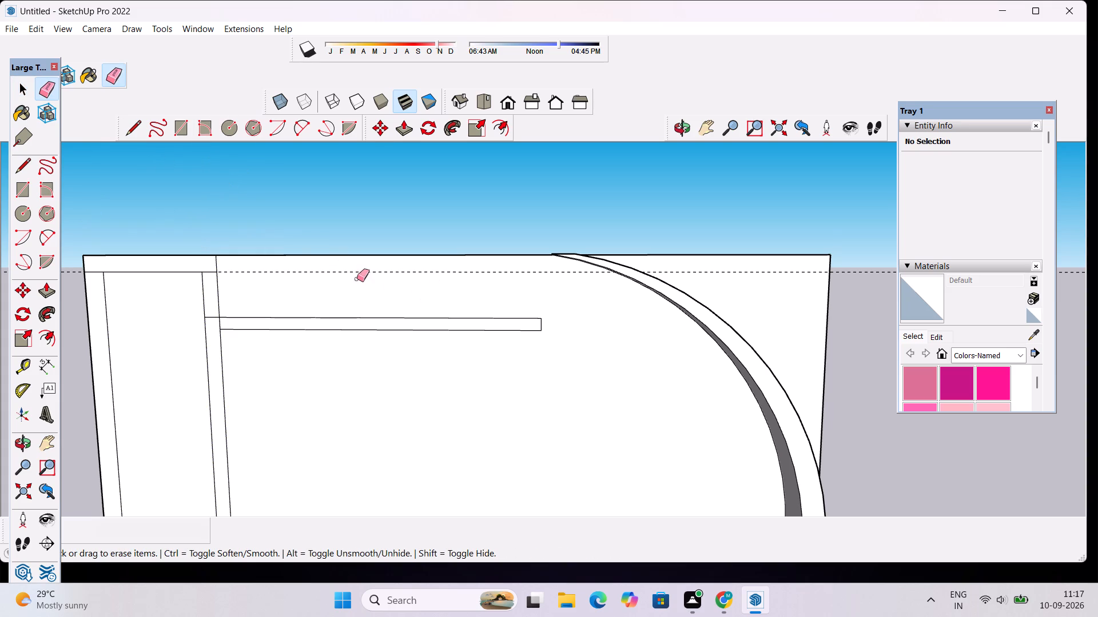
{"action": "left_click", "coordinate": [209, 272]}
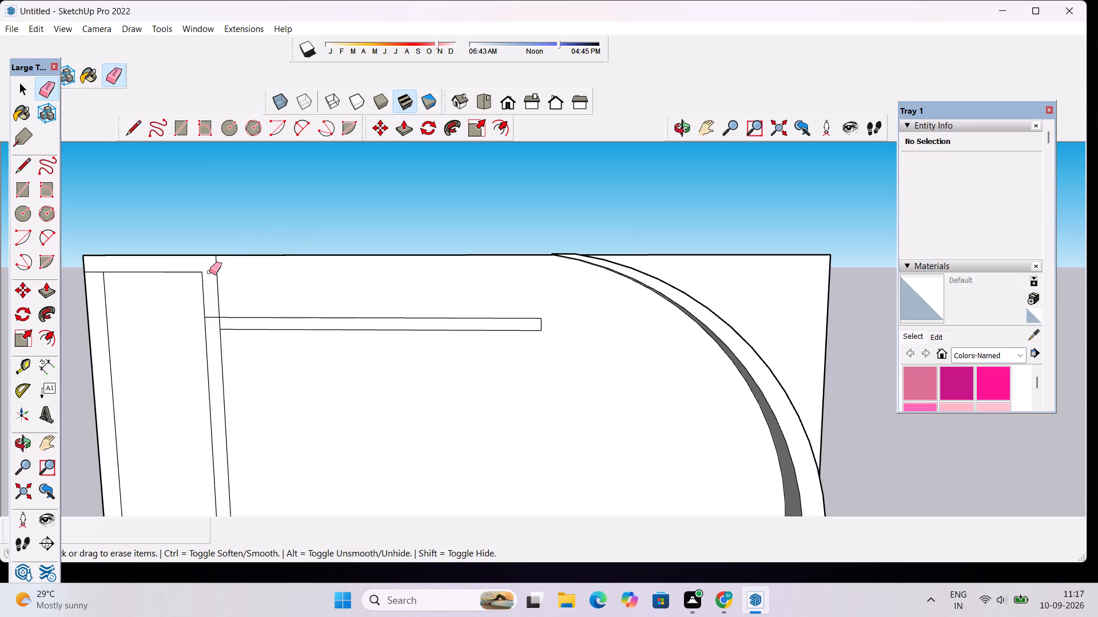
{"action": "left_click", "coordinate": [97, 271]}
Erase the short segments where the horizontal strip meets the second and third vertical lines, joining it to the vertical band.
{"action": "scroll", "coordinate": [136, 235], "scroll_direction": "down", "scroll_amount": 7}
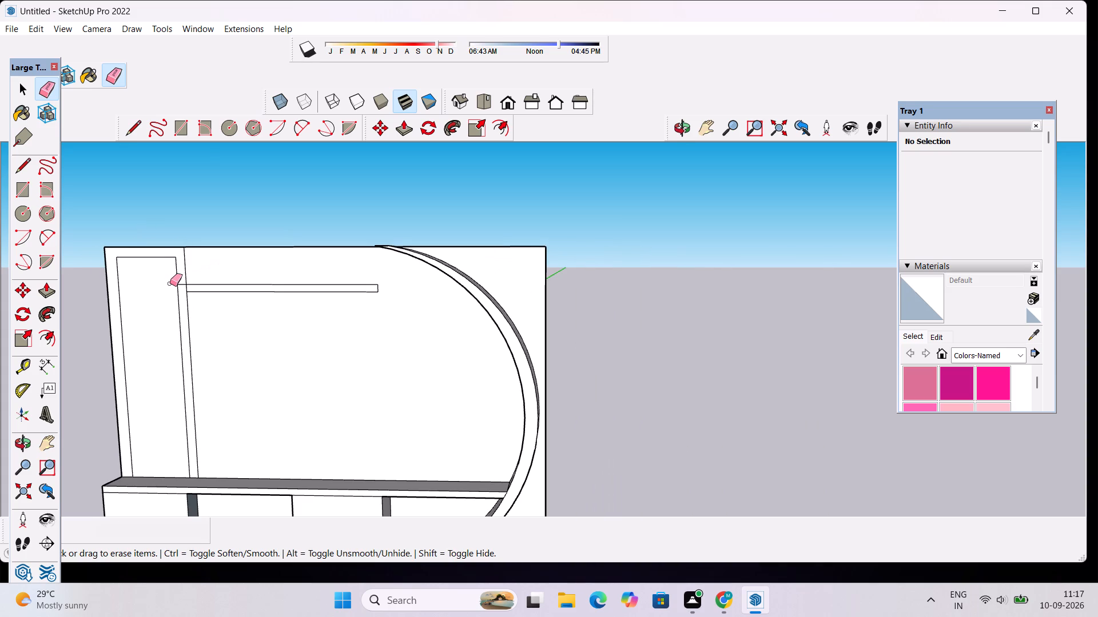
{"action": "scroll", "coordinate": [172, 285], "scroll_direction": "up", "scroll_amount": 8}
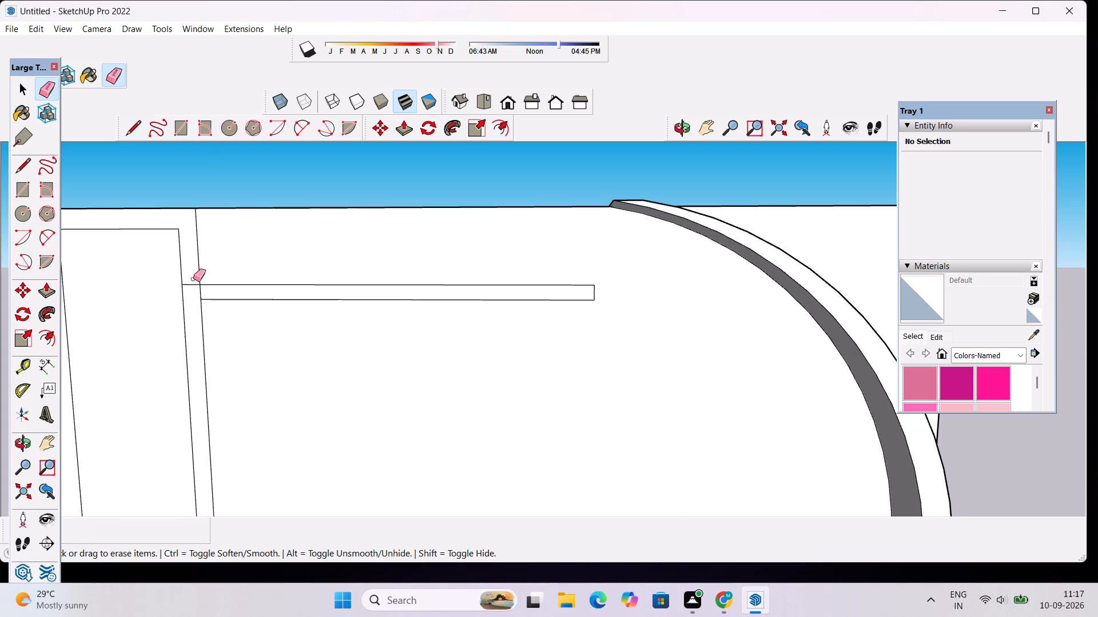
{"action": "left_click_drag", "start_coordinate": [191, 274], "coordinate": [191, 286]}
{"action": "left_click_drag", "start_coordinate": [207, 293], "coordinate": [198, 292]}
{"action": "scroll", "coordinate": [212, 248], "scroll_direction": "down", "scroll_amount": 6}
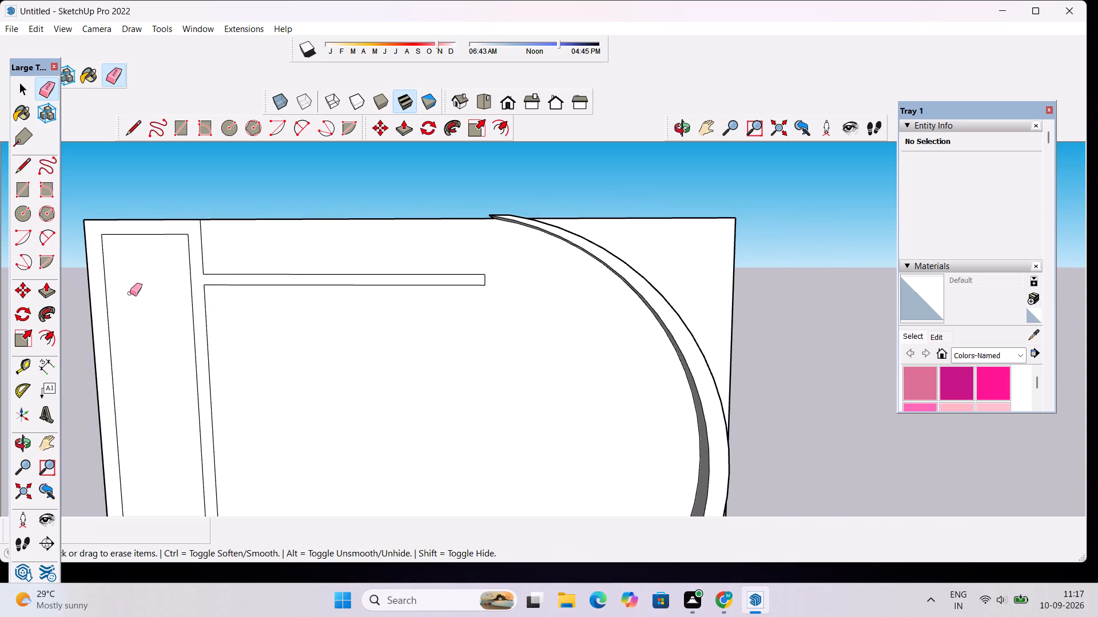
{"action": "key", "text": "space"}
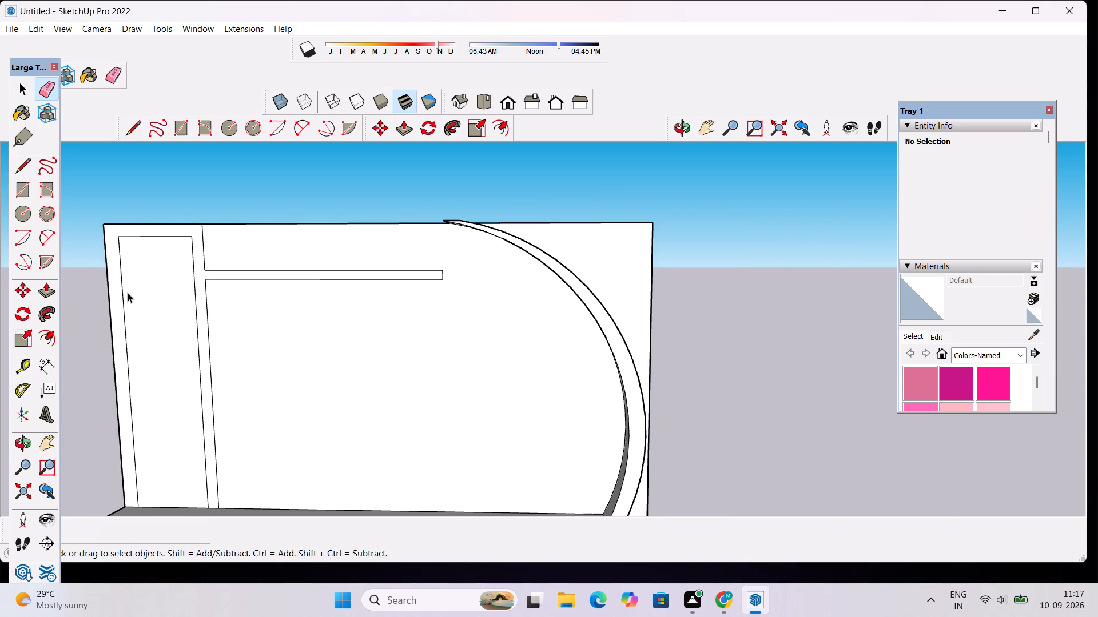
Place a horizontal guide across the upper part of the tall narrow rectangle, parallel to its top line.
{"action": "type", "text": "t"}
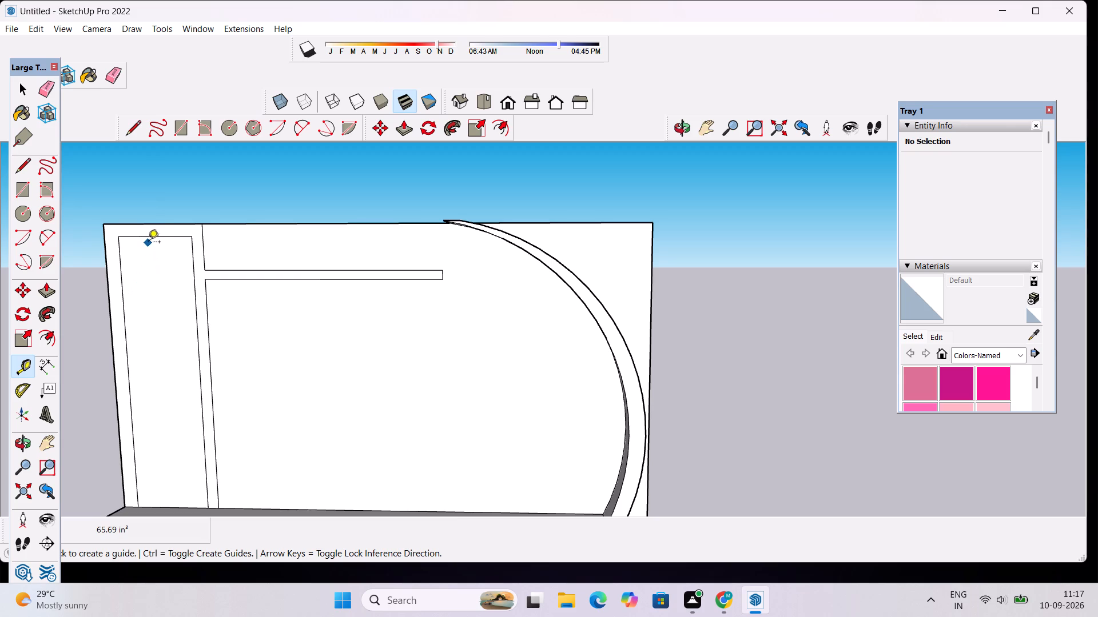
{"action": "left_click", "coordinate": [154, 238]}
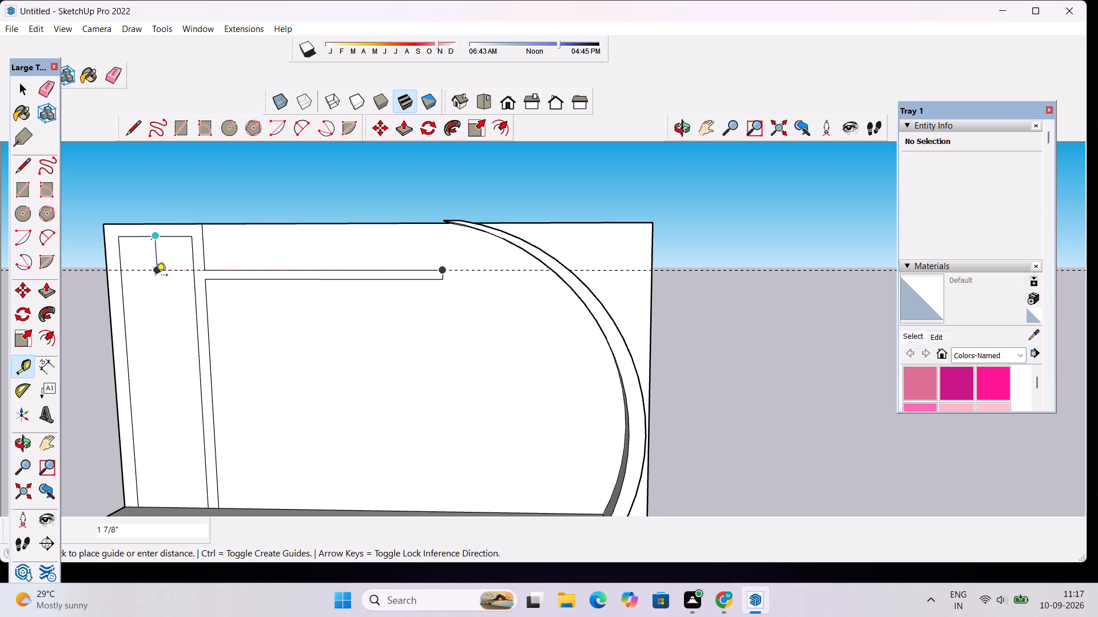
{"action": "left_click", "coordinate": [158, 306]}
{"action": "left_click", "coordinate": [159, 308]}
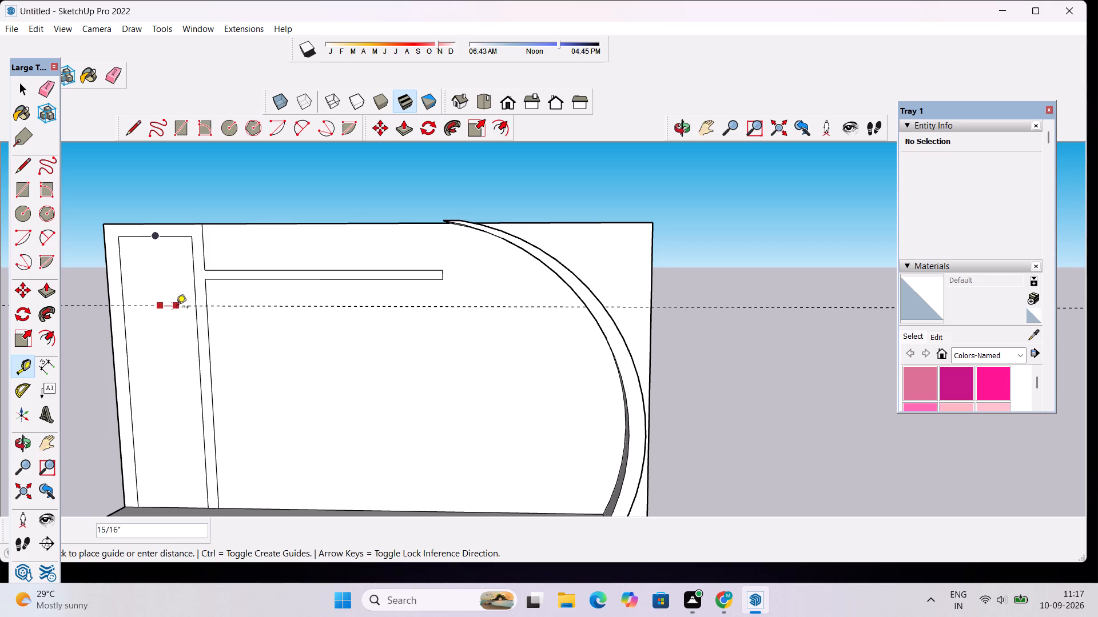
{"action": "key", "text": "space"}
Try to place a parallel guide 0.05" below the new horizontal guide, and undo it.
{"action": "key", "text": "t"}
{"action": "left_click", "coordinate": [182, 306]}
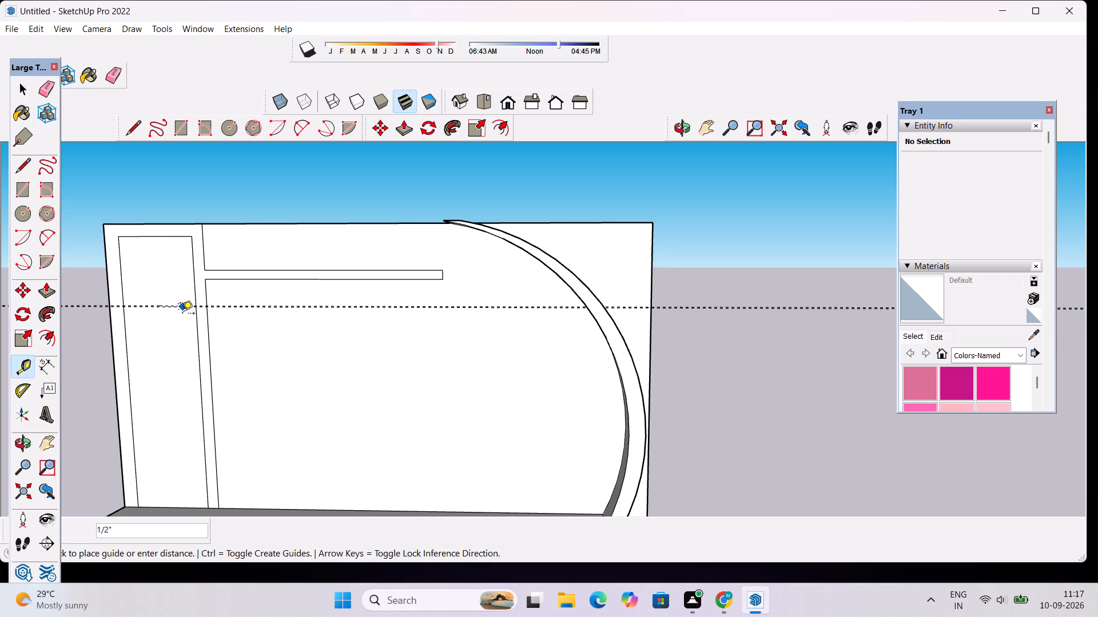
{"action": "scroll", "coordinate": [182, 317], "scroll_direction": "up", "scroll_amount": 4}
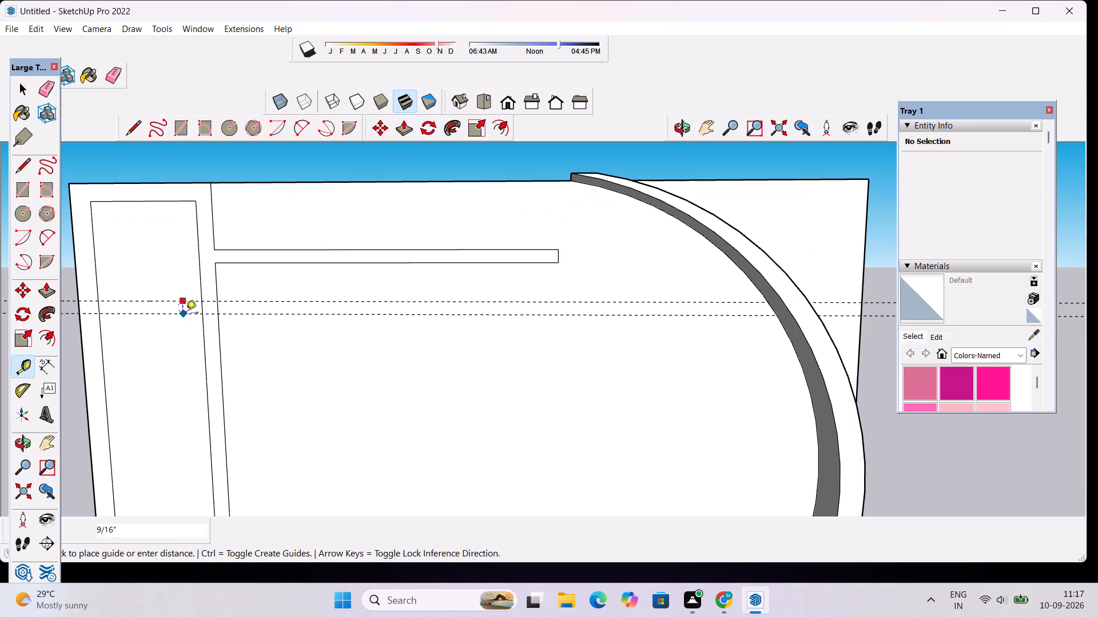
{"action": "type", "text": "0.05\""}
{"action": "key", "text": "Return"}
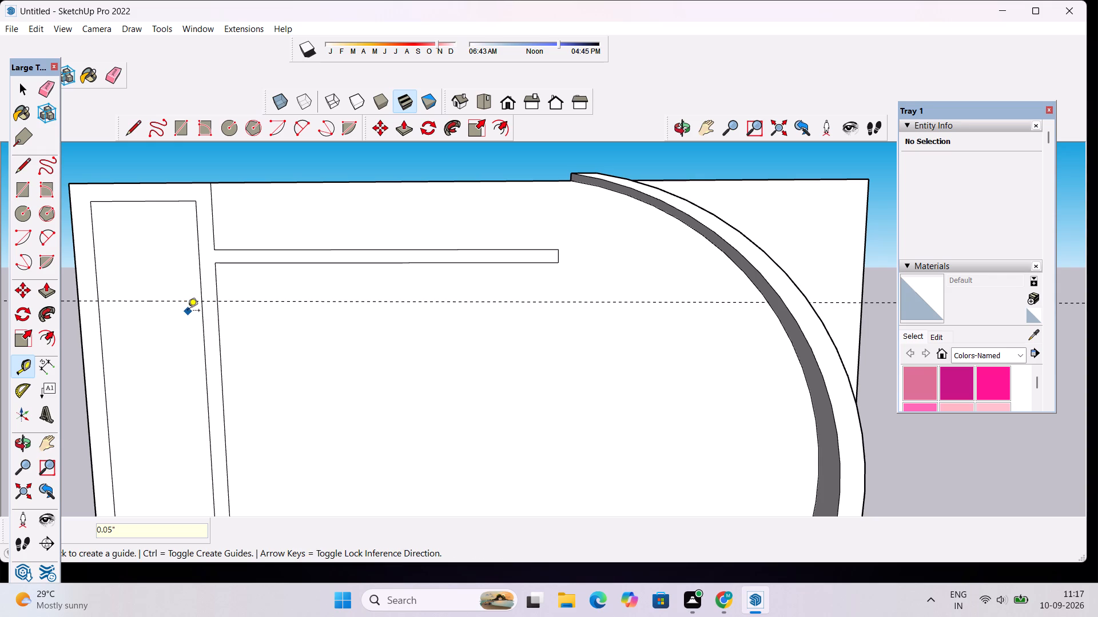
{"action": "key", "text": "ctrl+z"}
Place a parallel guide 0.5" below the horizontal guide crossing the tall rectangle.
{"action": "left_click", "coordinate": [184, 299]}
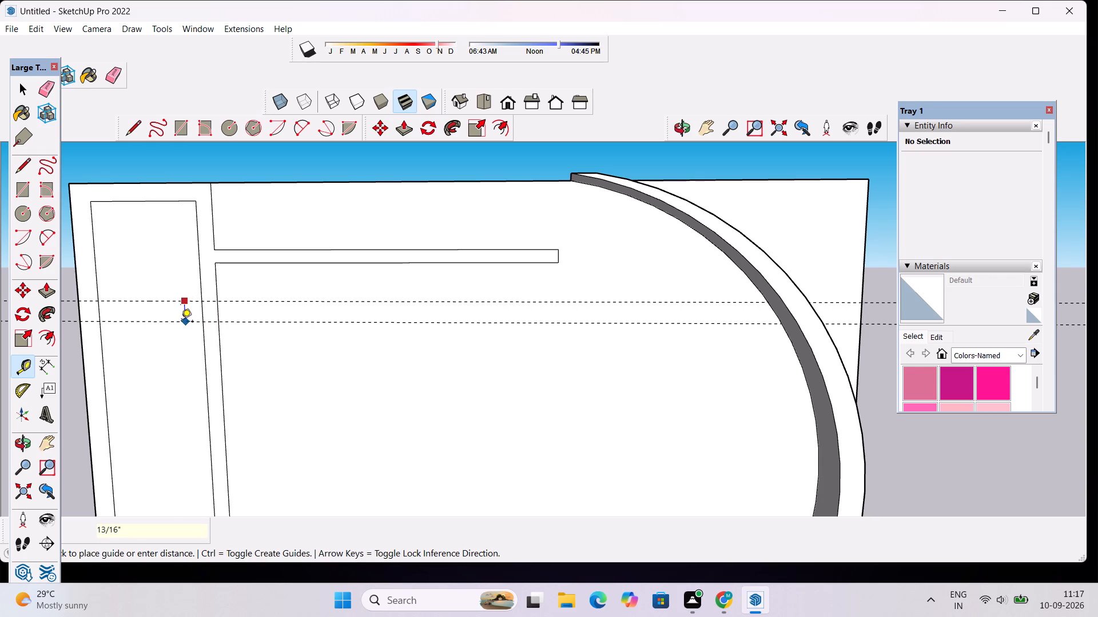
{"action": "type", "text": "0.5\""}
{"action": "key", "text": "Return"}
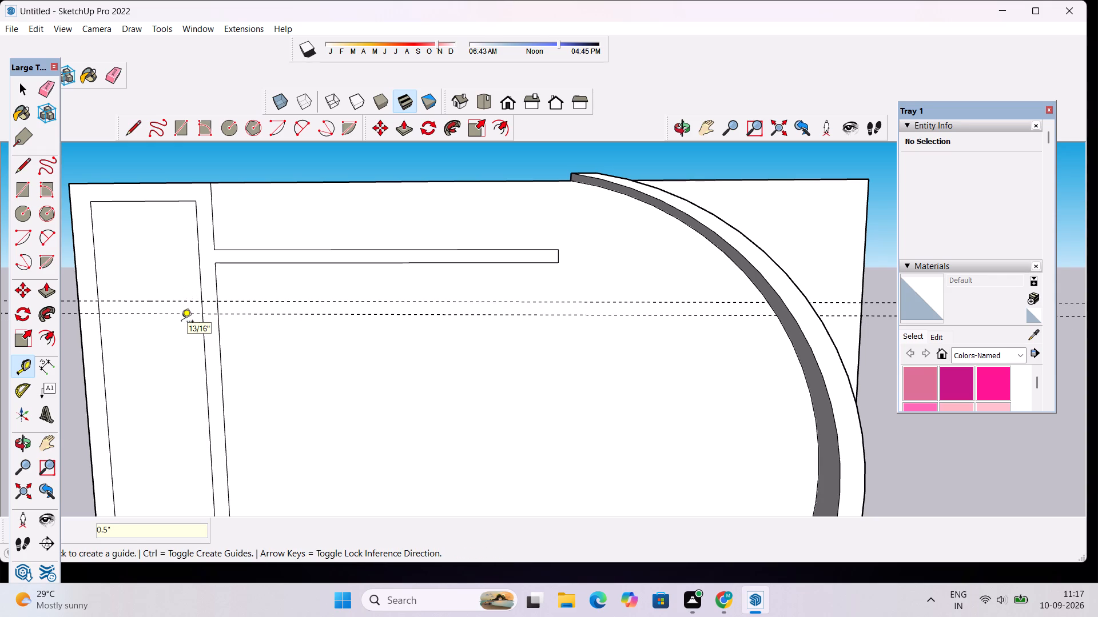
Place a horizontal guide about 3 13/16" below the lower guide of the pair, and another 0.5" below it.
{"action": "scroll", "coordinate": [176, 307], "scroll_direction": "down", "scroll_amount": 6}
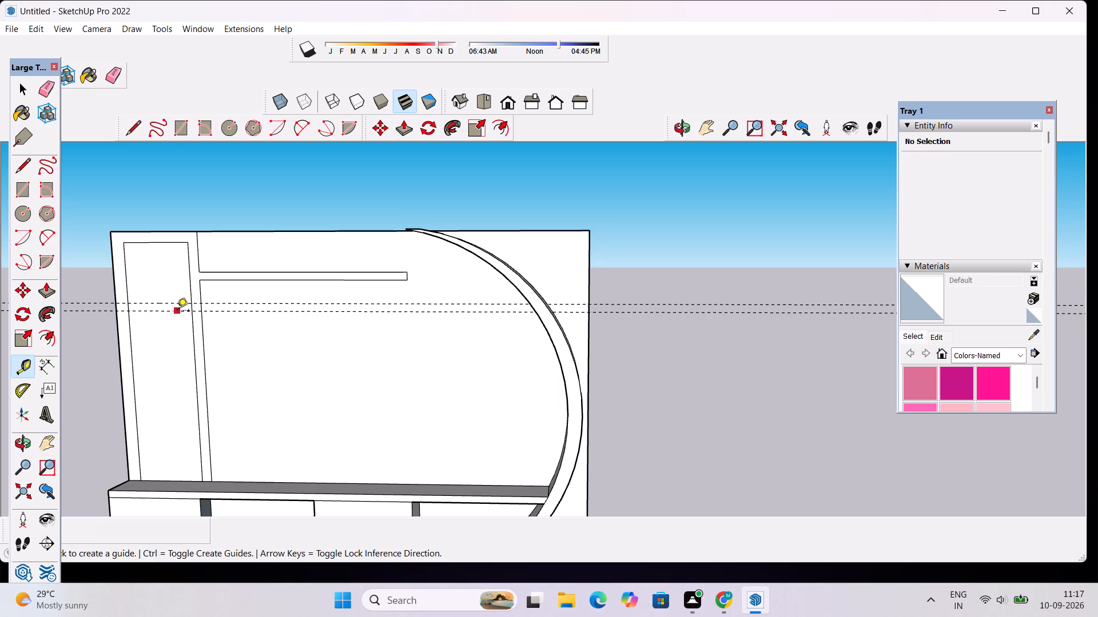
{"action": "left_click", "coordinate": [177, 311]}
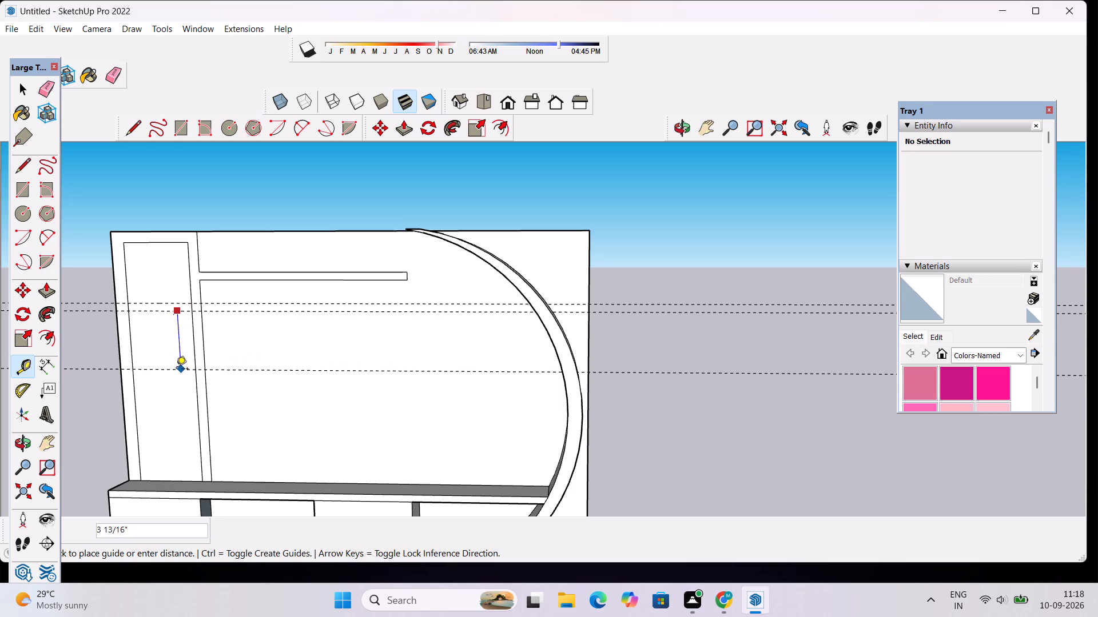
{"action": "left_click", "coordinate": [176, 370]}
{"action": "left_click", "coordinate": [184, 372]}
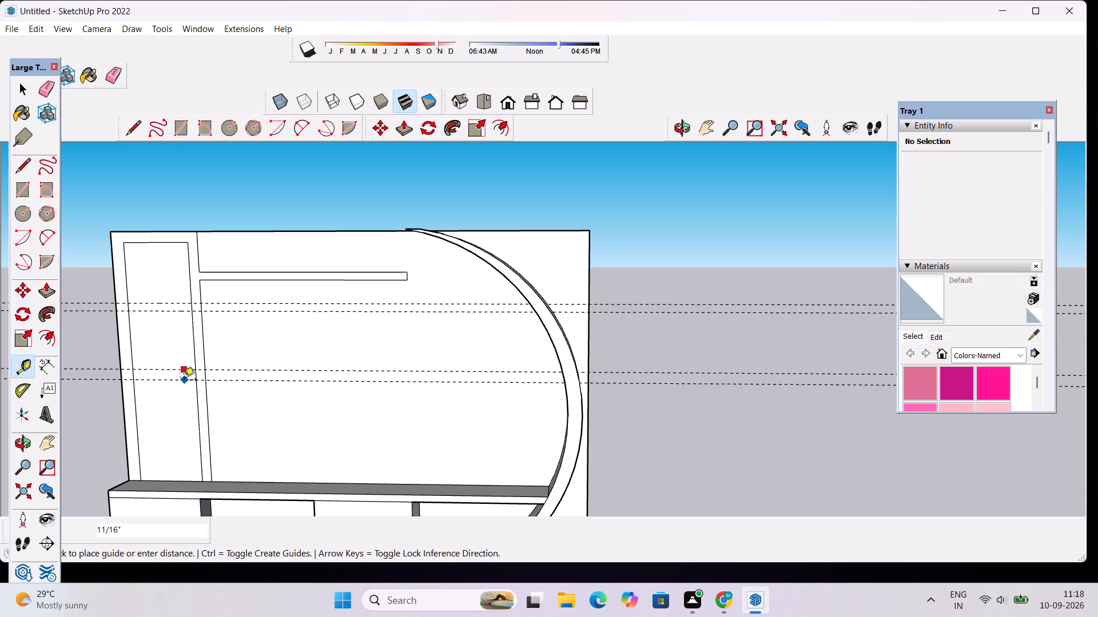
{"action": "type", "text": "0.5\""}
{"action": "key", "text": "Return"}
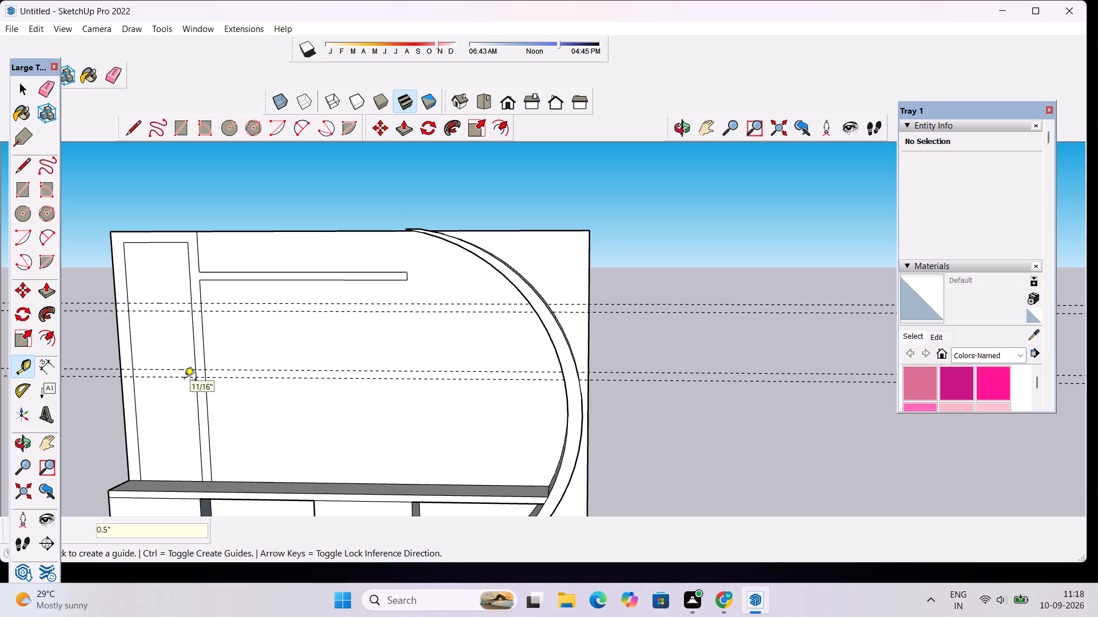
Place a horizontal guide about 5 7/8" below the lowest guide, just above the shelf.
{"action": "left_click", "coordinate": [183, 380]}
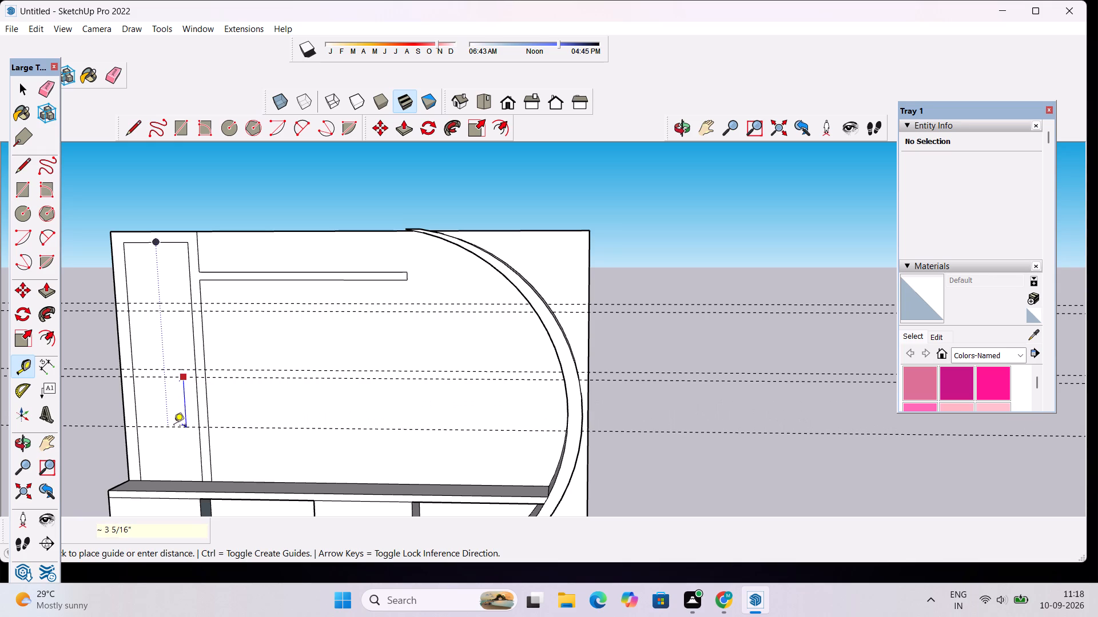
{"action": "left_click", "coordinate": [171, 464]}
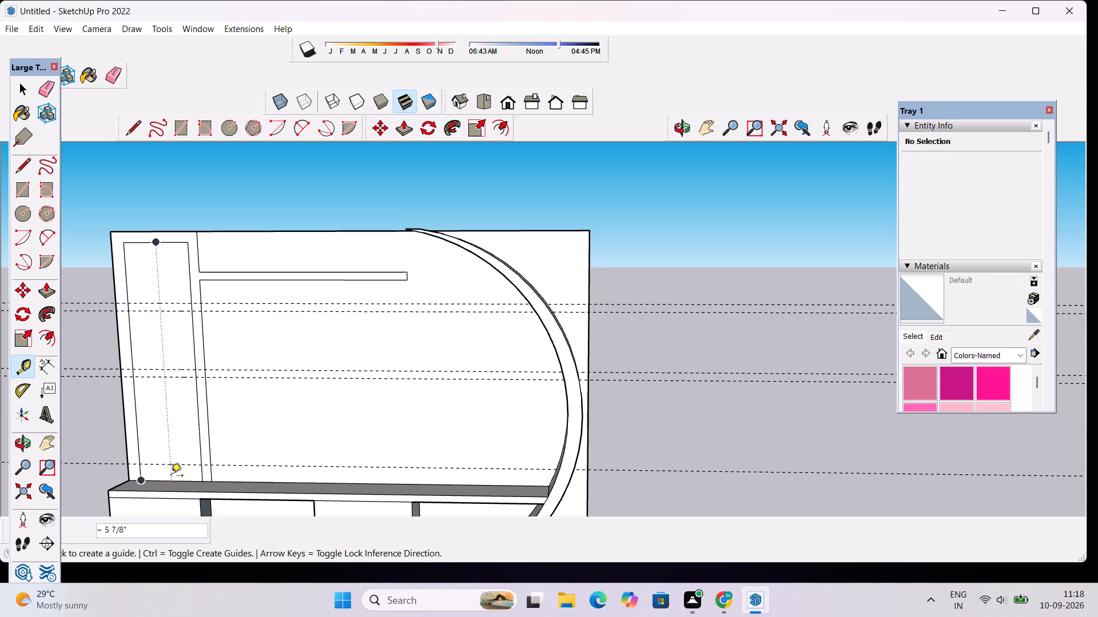
{"action": "key", "text": "space"}
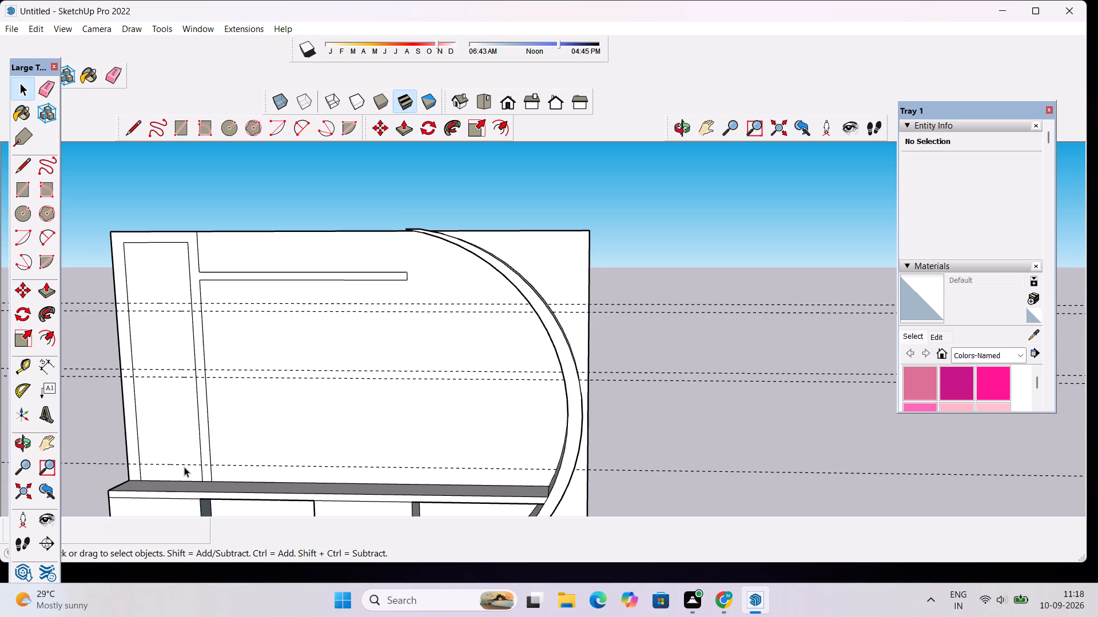
Draw four horizontal lines across the tall inner rectangle along the upper two guide pairs, forming two divider strips.
{"action": "left_click", "coordinate": [130, 131]}
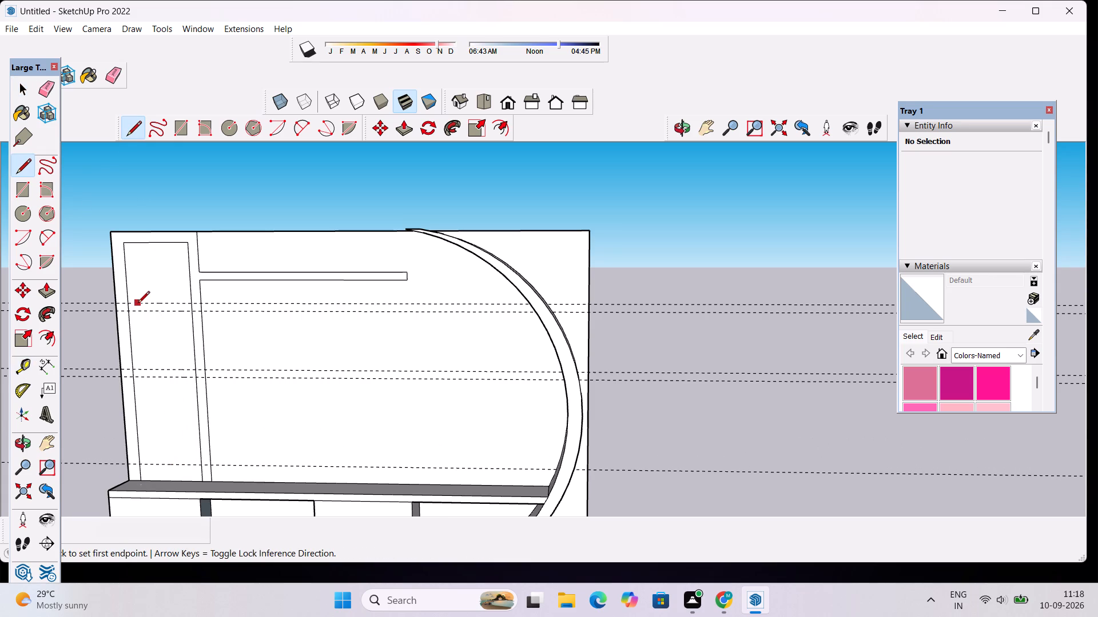
{"action": "scroll", "coordinate": [127, 301], "scroll_direction": "up", "scroll_amount": 3}
{"action": "left_click", "coordinate": [128, 304]}
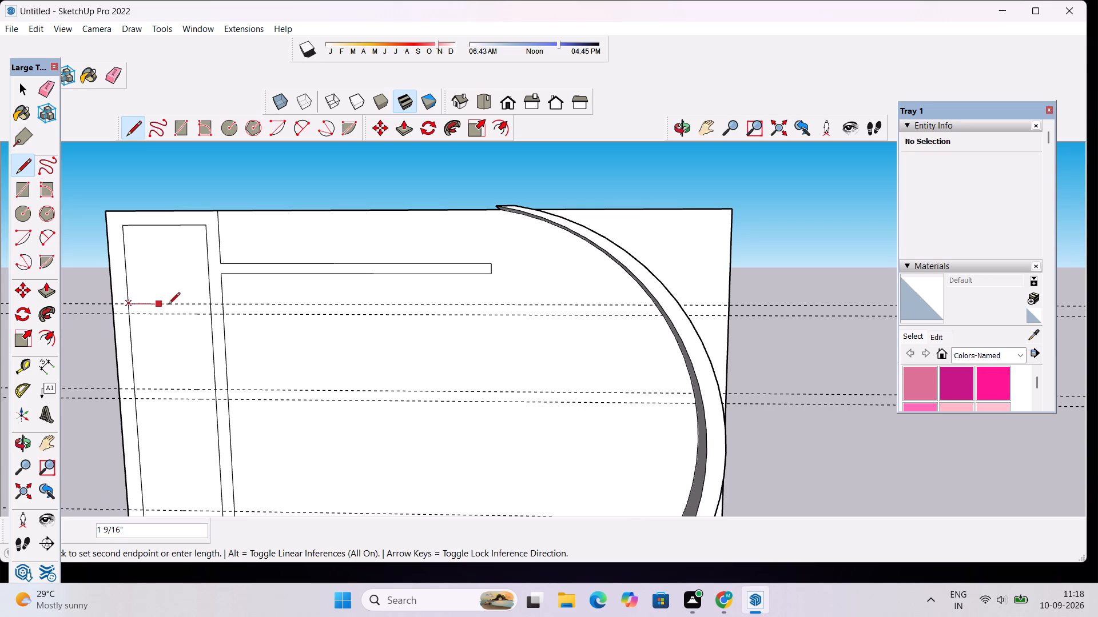
{"action": "left_click", "coordinate": [208, 308]}
{"action": "left_click", "coordinate": [209, 315]}
{"action": "left_click", "coordinate": [129, 315]}
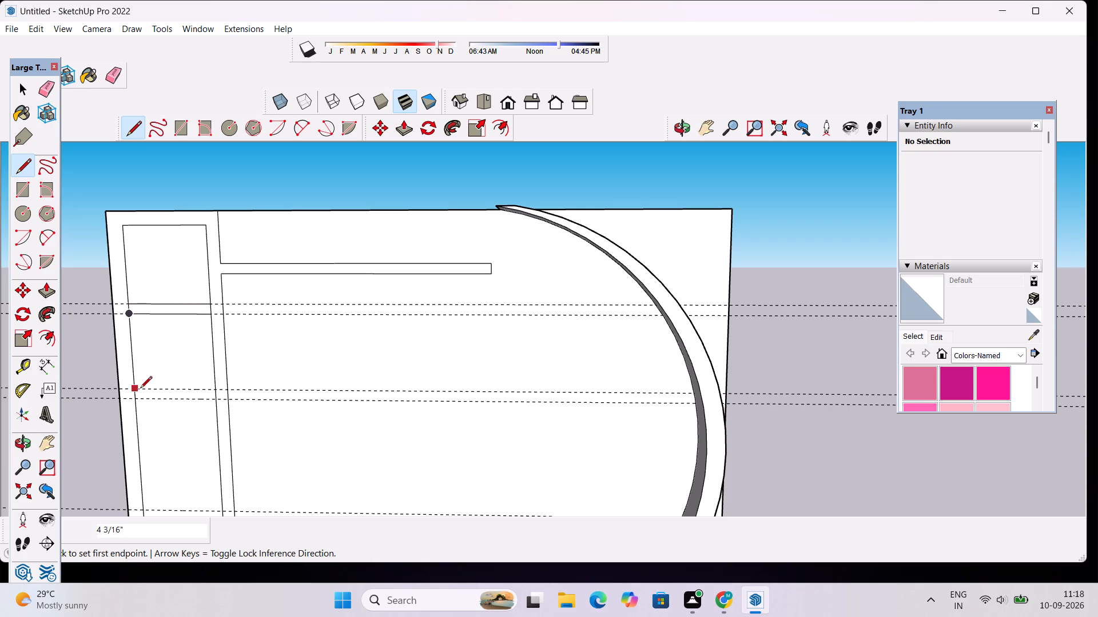
{"action": "left_click", "coordinate": [134, 388]}
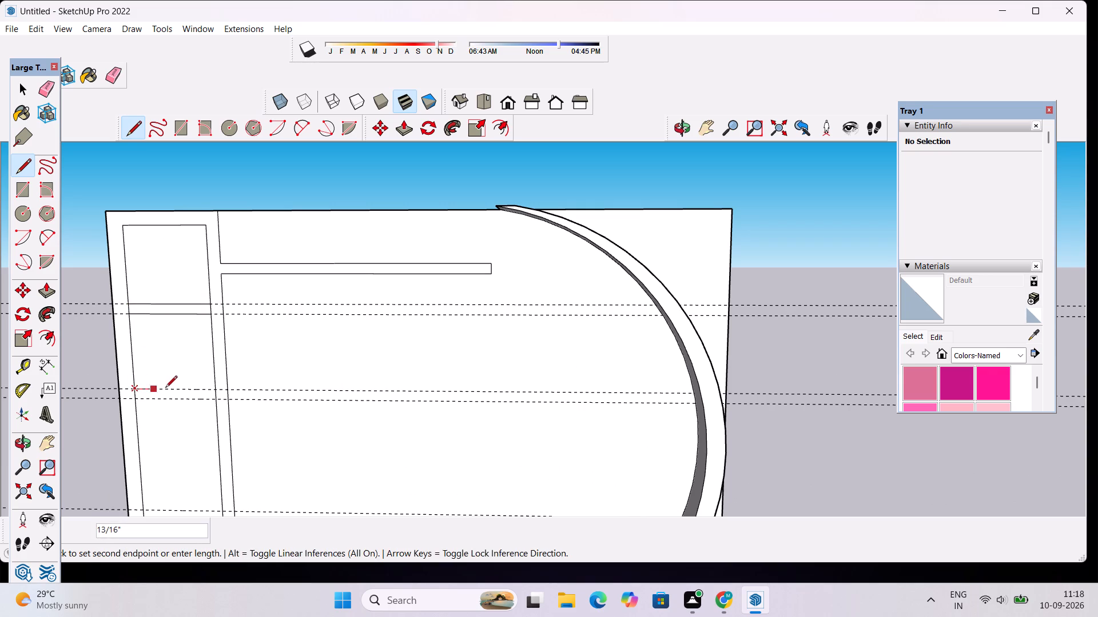
{"action": "left_click", "coordinate": [214, 390]}
{"action": "left_click", "coordinate": [215, 400]}
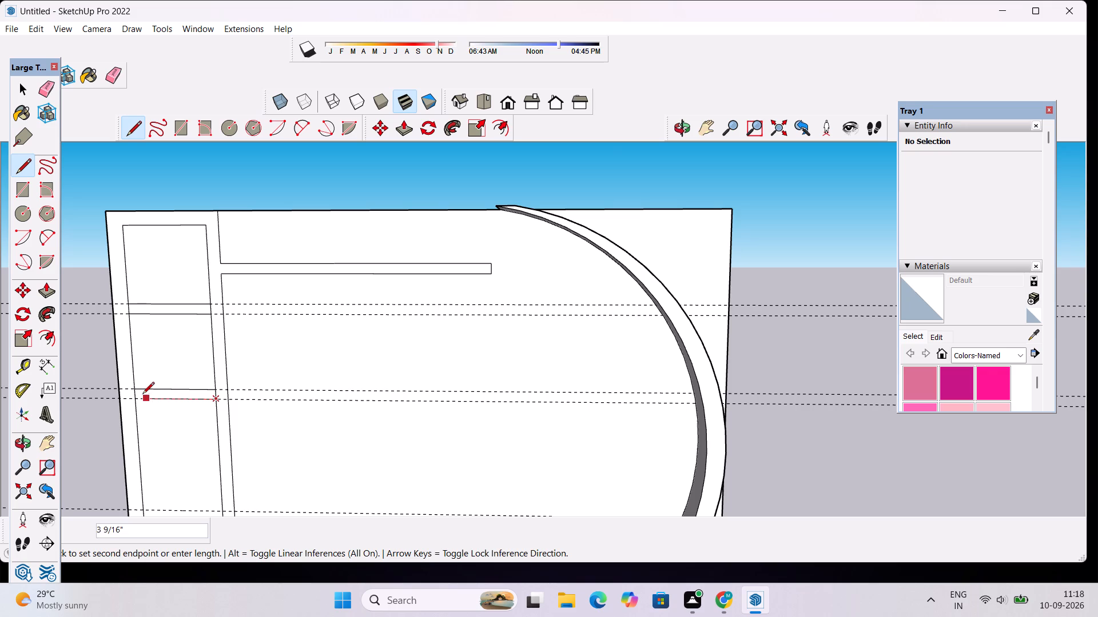
{"action": "left_click", "coordinate": [137, 399]}
Draw a horizontal line about 4 3/16" long across the tall inner rectangle along the lowest guide.
{"action": "scroll", "coordinate": [143, 367], "scroll_direction": "down", "scroll_amount": 7}
{"action": "scroll", "coordinate": [154, 452], "scroll_direction": "up", "scroll_amount": 3}
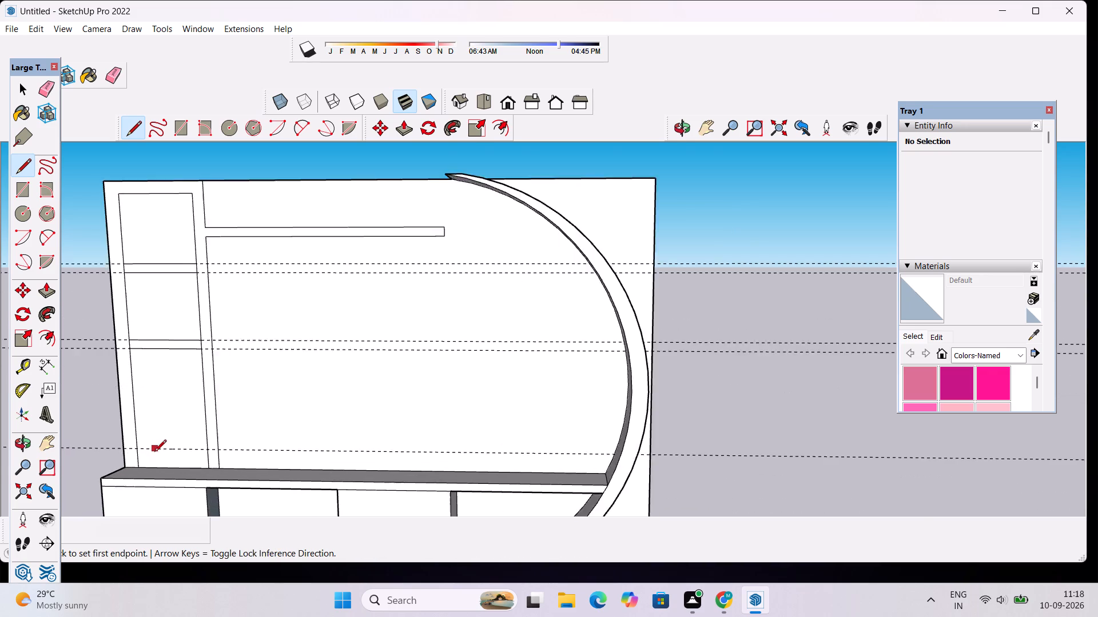
{"action": "scroll", "coordinate": [154, 452], "scroll_direction": "up", "scroll_amount": 7}
{"action": "left_click", "coordinate": [126, 447]}
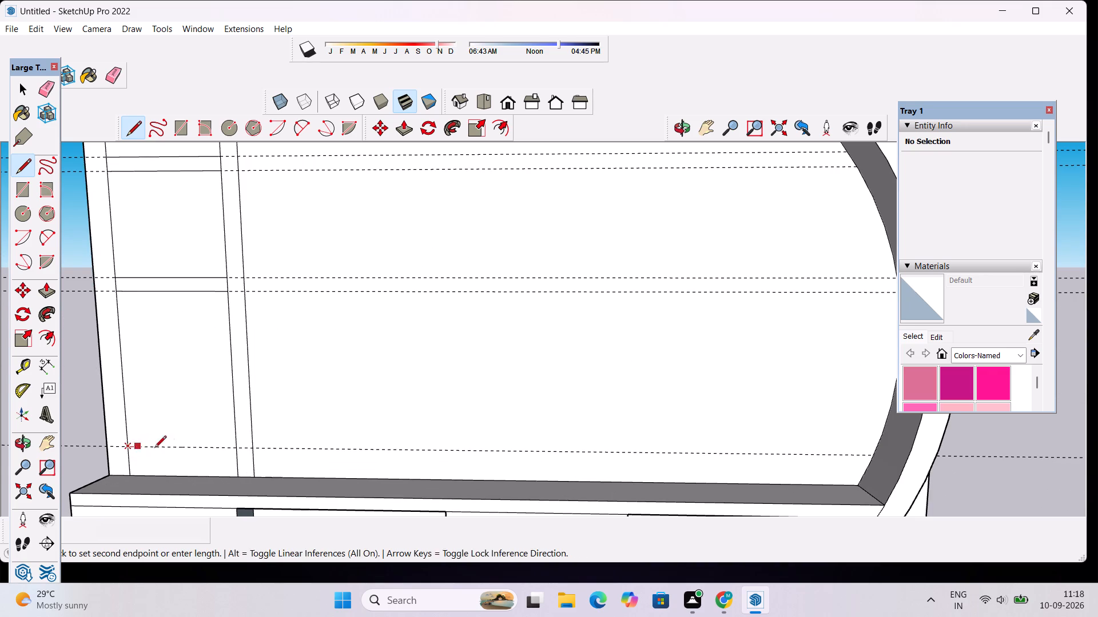
{"action": "left_click", "coordinate": [235, 451]}
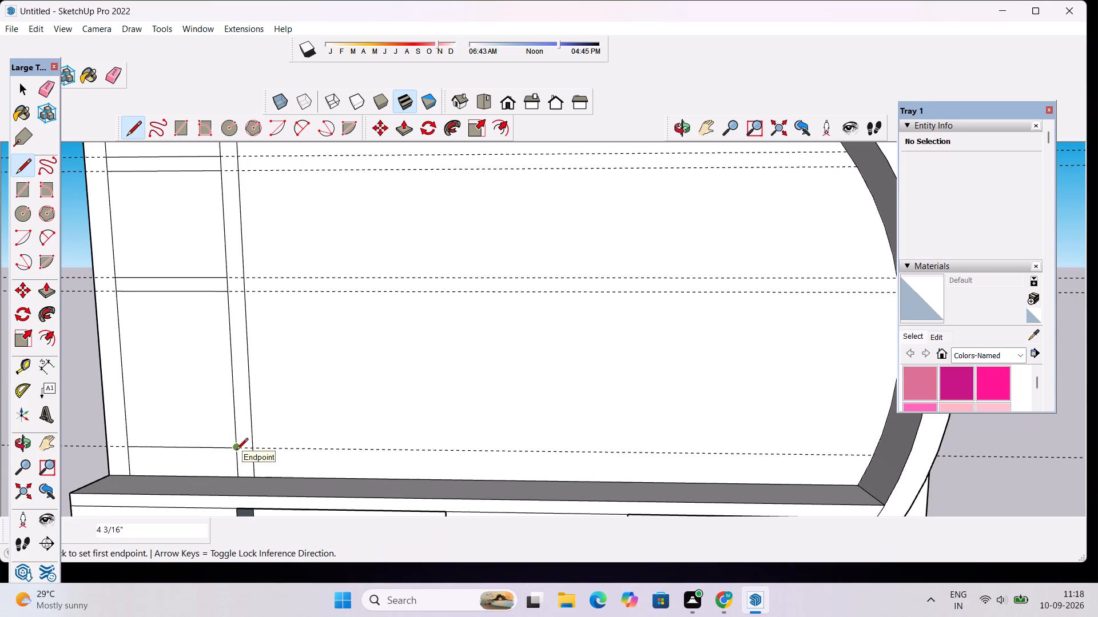
{"action": "key", "text": "space"}
Outline a horizontal strip between the upper guide pair, extending about 6 1/8" inward from the curved band's inner edge.
{"action": "scroll", "coordinate": [237, 434], "scroll_direction": "down", "scroll_amount": 3}
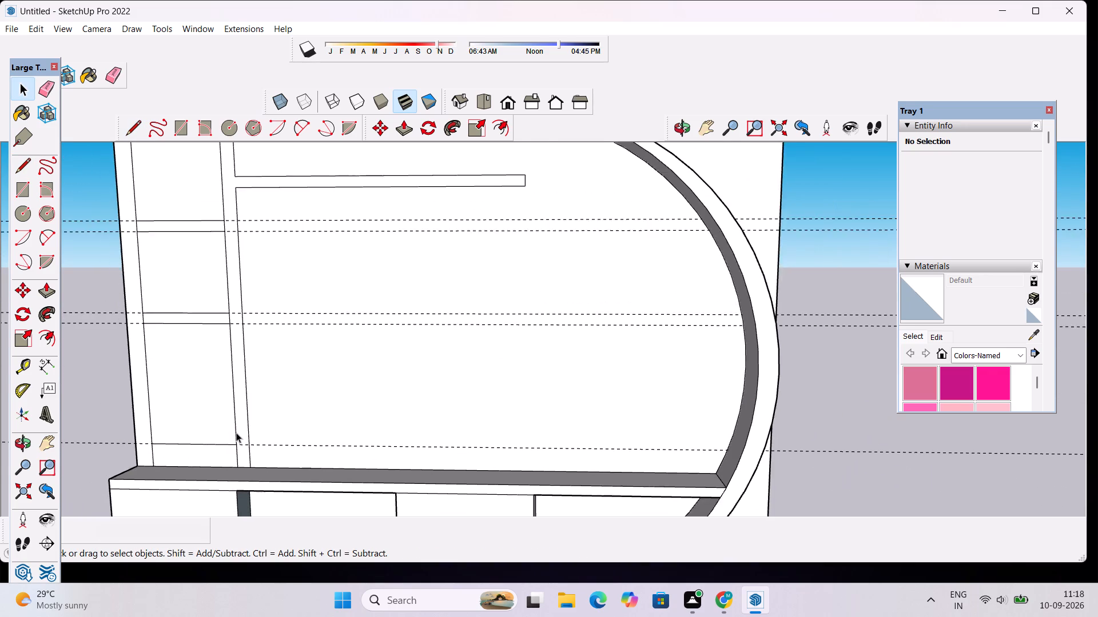
{"action": "scroll", "coordinate": [236, 432], "scroll_direction": "down", "scroll_amount": 2}
{"action": "scroll", "coordinate": [580, 263], "scroll_direction": "up", "scroll_amount": 7}
{"action": "scroll", "coordinate": [667, 241], "scroll_direction": "up", "scroll_amount": 4}
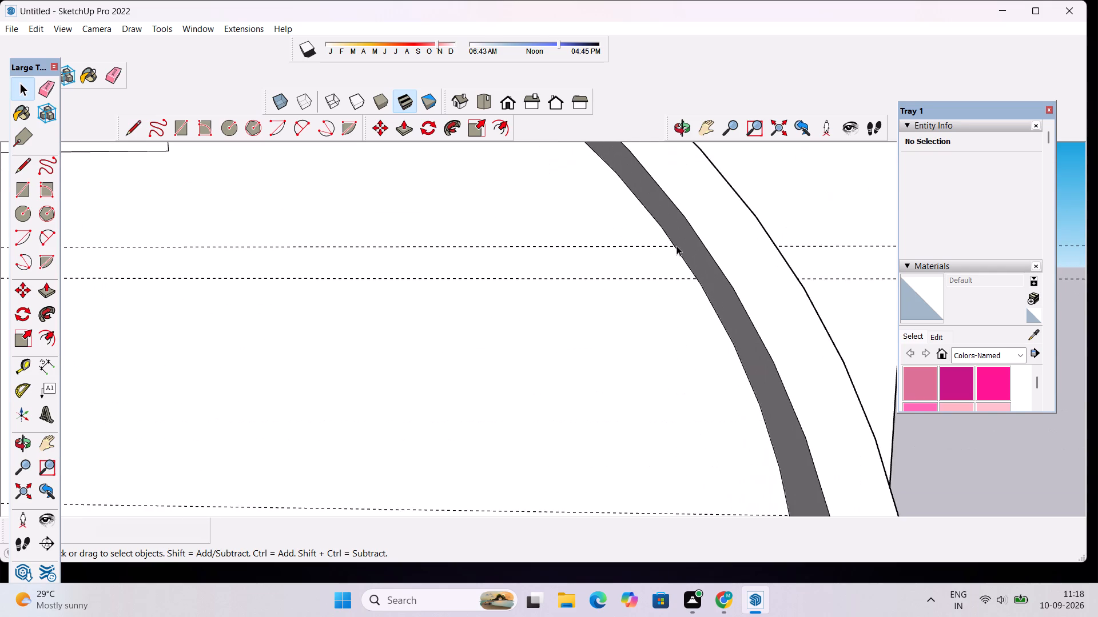
{"action": "scroll", "coordinate": [677, 246], "scroll_direction": "up", "scroll_amount": 6}
{"action": "key", "text": "l"}
{"action": "scroll", "coordinate": [683, 260], "scroll_direction": "down", "scroll_amount": 5}
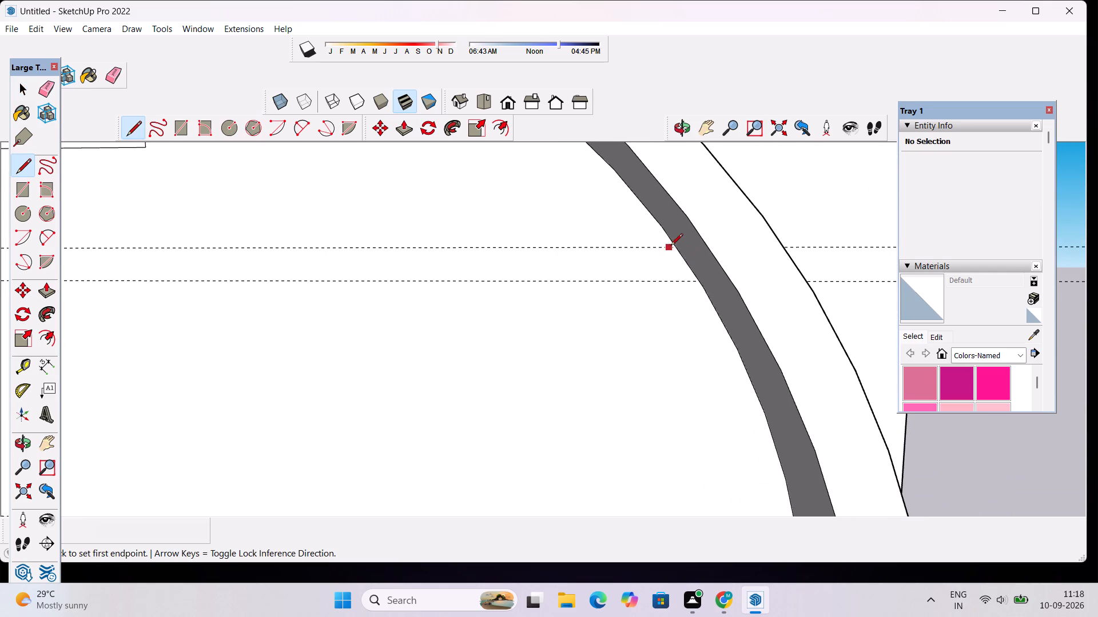
{"action": "left_click", "coordinate": [674, 250]}
{"action": "scroll", "coordinate": [523, 245], "scroll_direction": "down", "scroll_amount": 11}
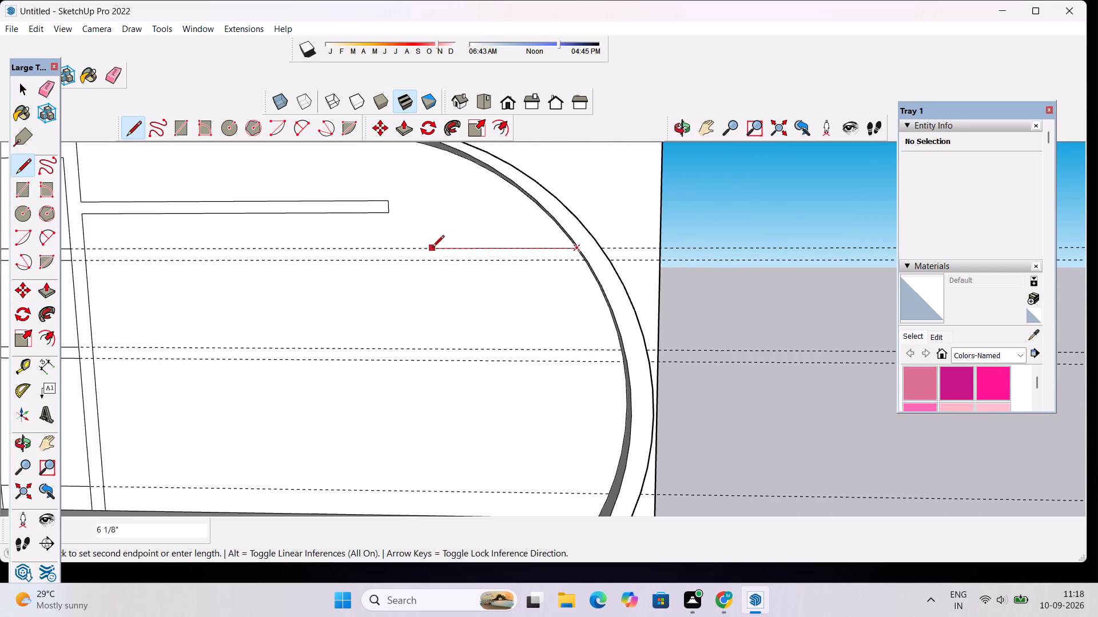
{"action": "left_click", "coordinate": [432, 249]}
{"action": "left_click", "coordinate": [432, 261]}
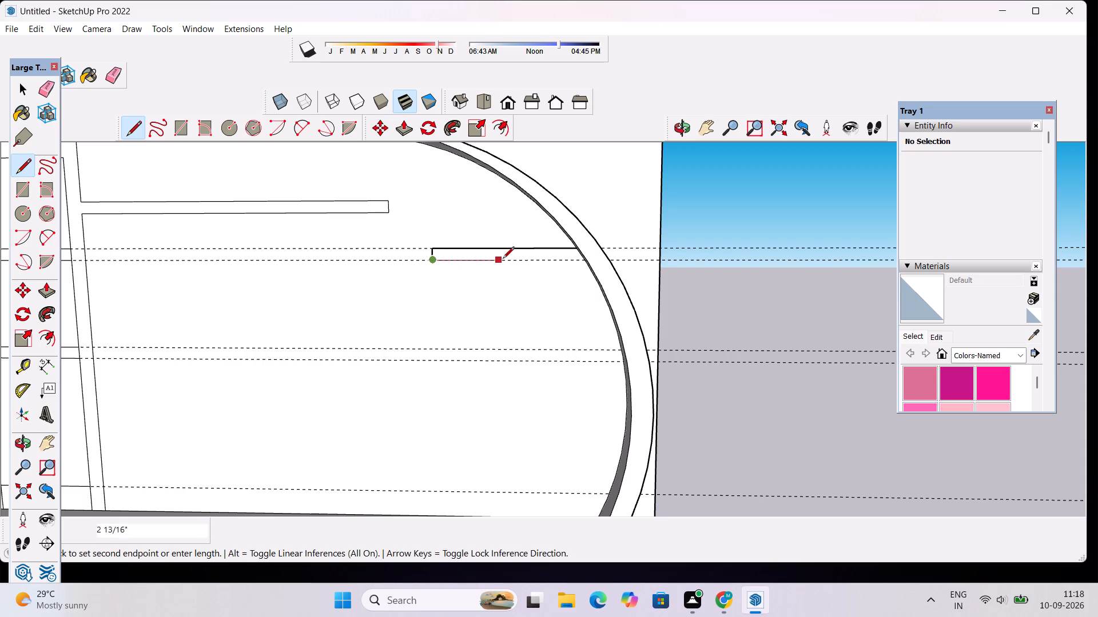
{"action": "scroll", "coordinate": [572, 269], "scroll_direction": "up", "scroll_amount": 10}
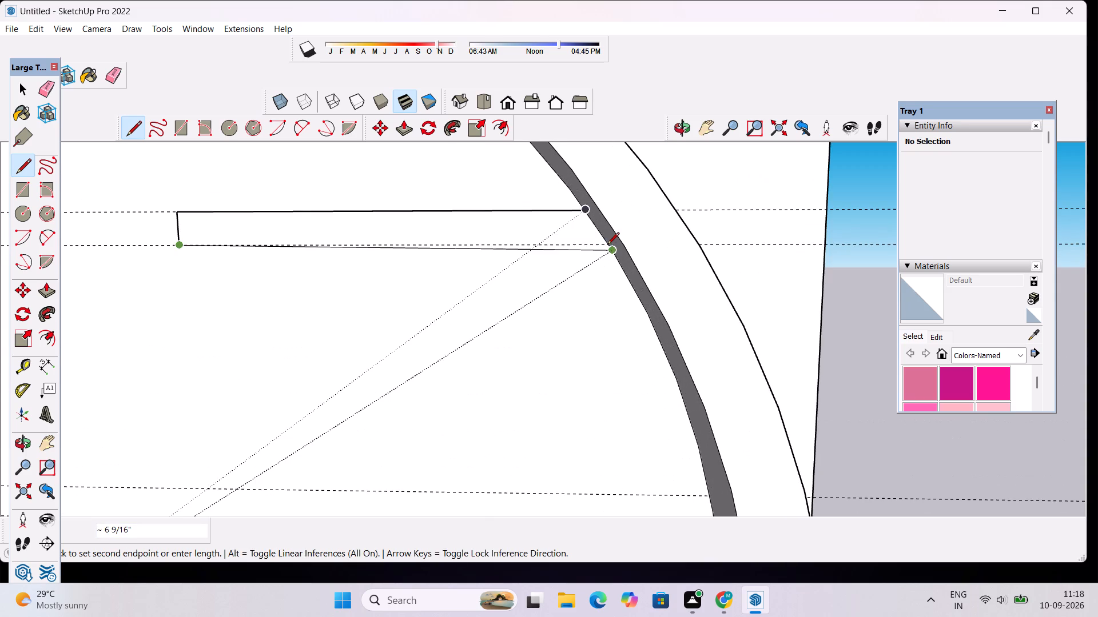
{"action": "scroll", "coordinate": [605, 246], "scroll_direction": "up", "scroll_amount": 6}
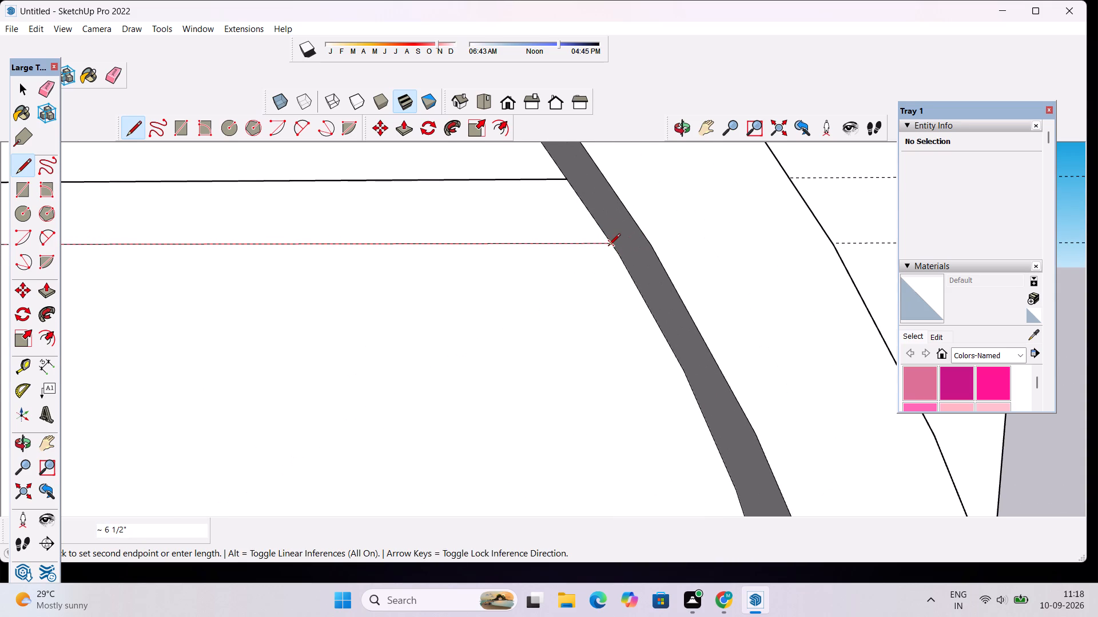
{"action": "left_click", "coordinate": [608, 246]}
Outline a second strip between the lower guide pair, about 8 1/16" long and 1/2" high, ending at the curved band.
{"action": "scroll", "coordinate": [574, 235], "scroll_direction": "down", "scroll_amount": 13}
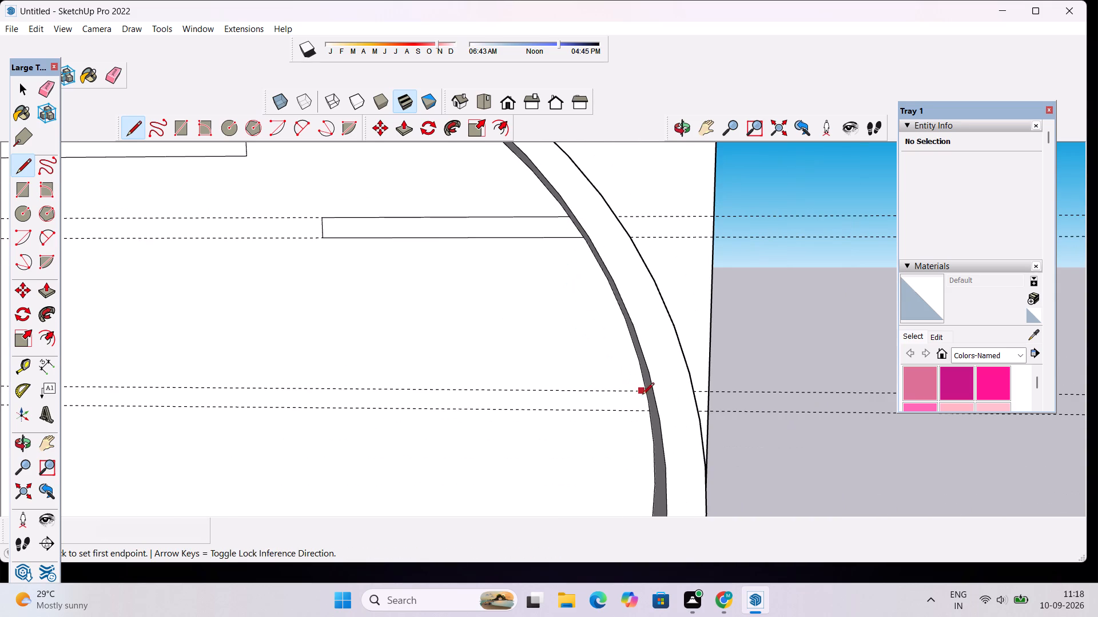
{"action": "left_click", "coordinate": [646, 392]}
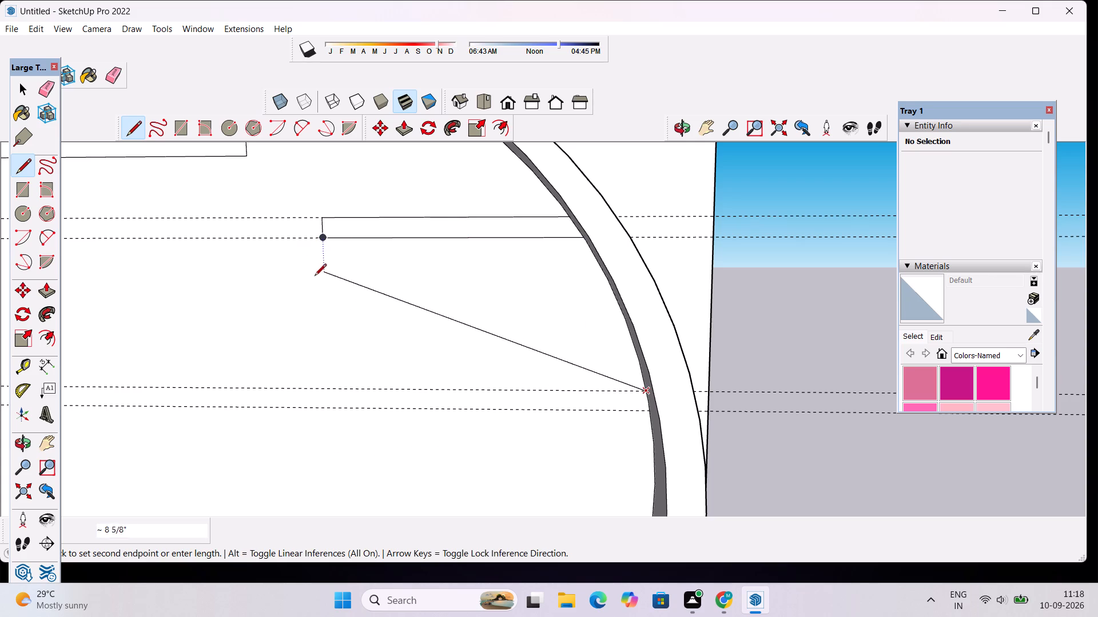
{"action": "left_click", "coordinate": [328, 390]}
{"action": "left_click", "coordinate": [327, 410]}
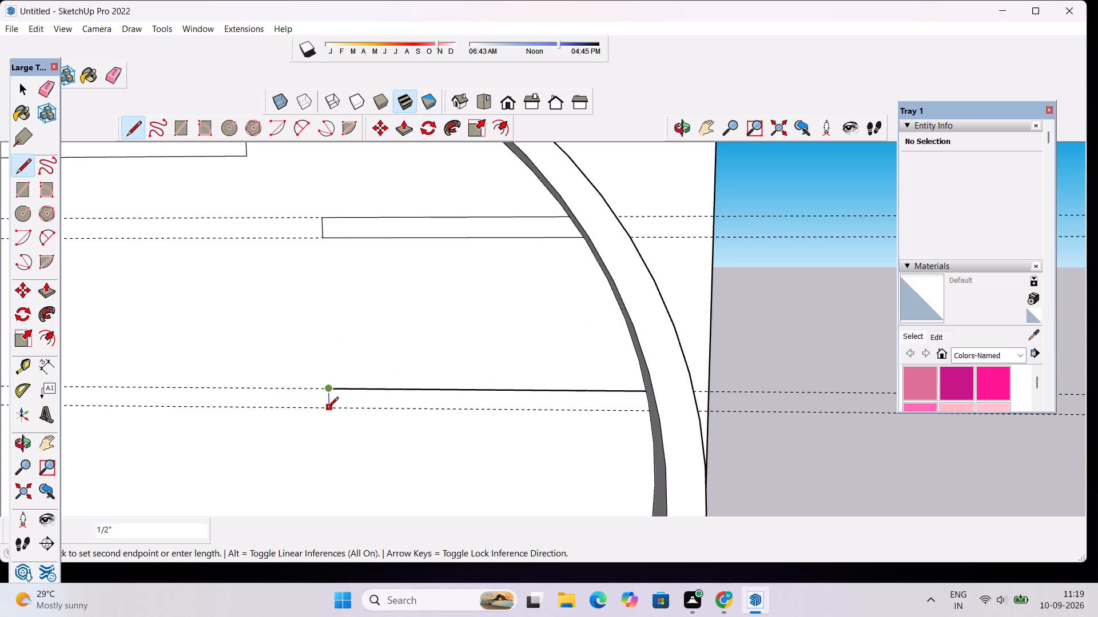
{"action": "scroll", "coordinate": [613, 403], "scroll_direction": "up", "scroll_amount": 9}
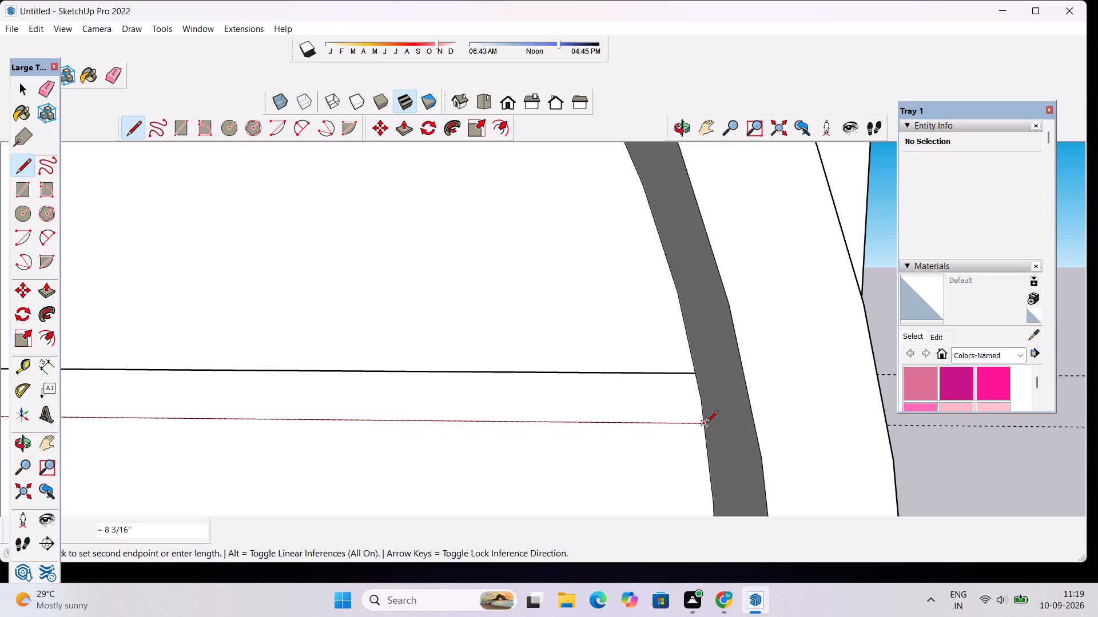
{"action": "left_click", "coordinate": [707, 423]}
Outline a third strip about 8 1/8" long and 3/8" high below the second, aligned with its free end and meeting the curved band.
{"action": "scroll", "coordinate": [636, 355], "scroll_direction": "down", "scroll_amount": 20}
{"action": "scroll", "coordinate": [636, 355], "scroll_direction": "down", "scroll_amount": 2}
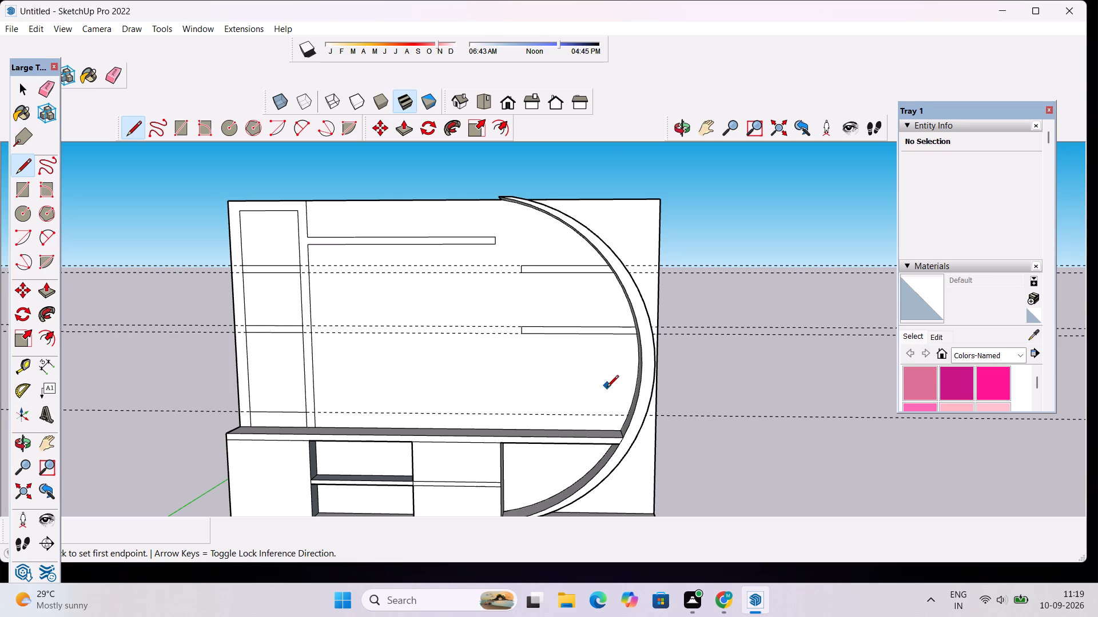
{"action": "scroll", "coordinate": [610, 383], "scroll_direction": "up", "scroll_amount": 1}
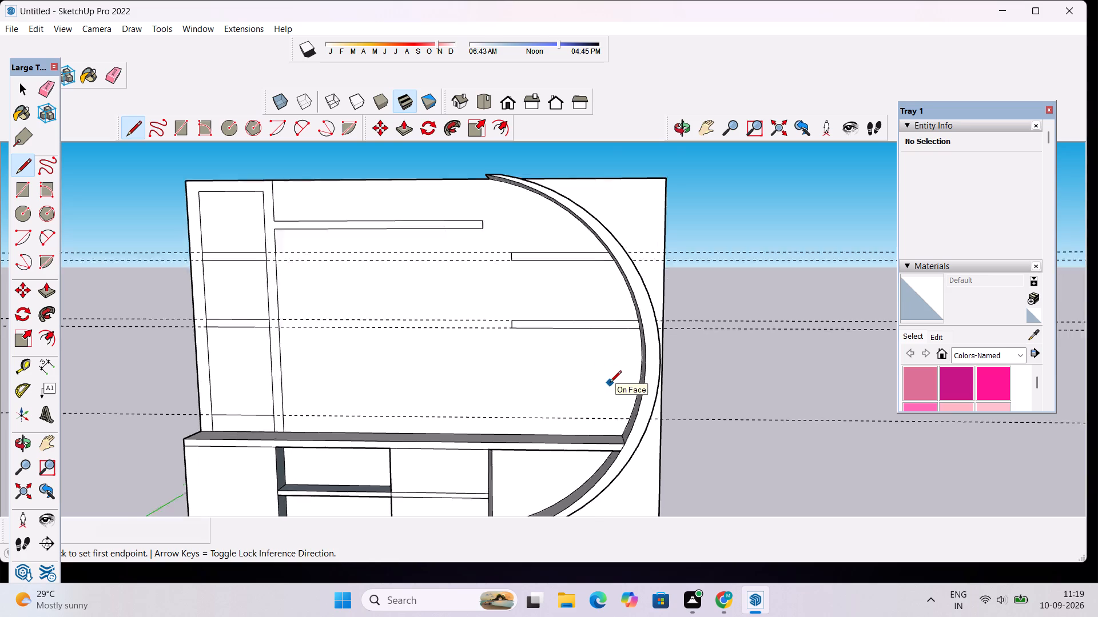
{"action": "scroll", "coordinate": [610, 383], "scroll_direction": "up", "scroll_amount": 2}
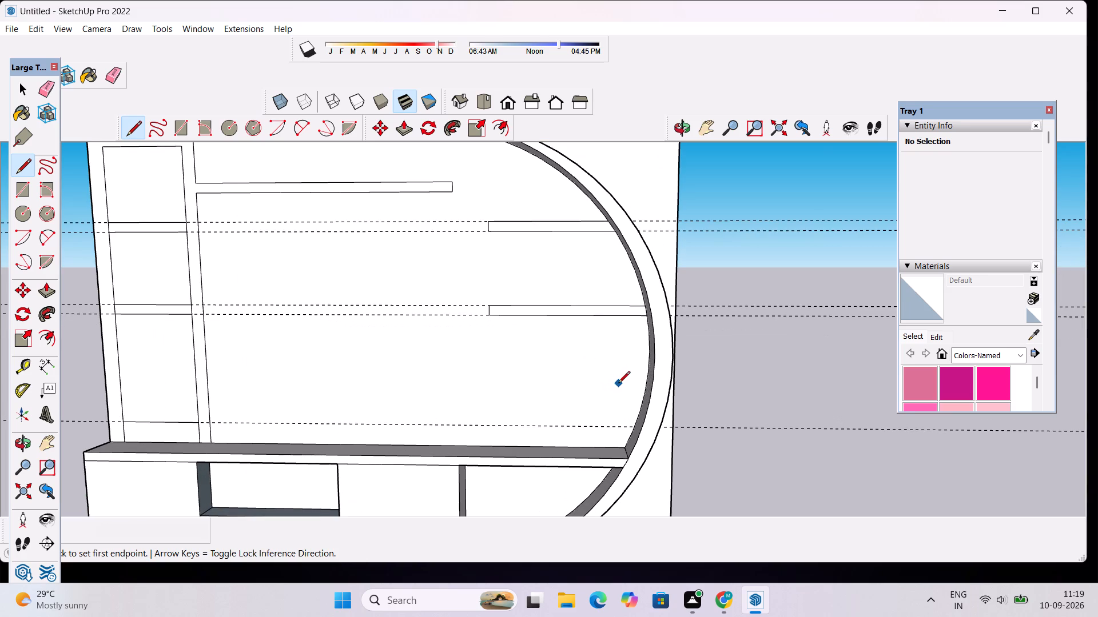
{"action": "scroll", "coordinate": [619, 378], "scroll_direction": "up", "scroll_amount": 6}
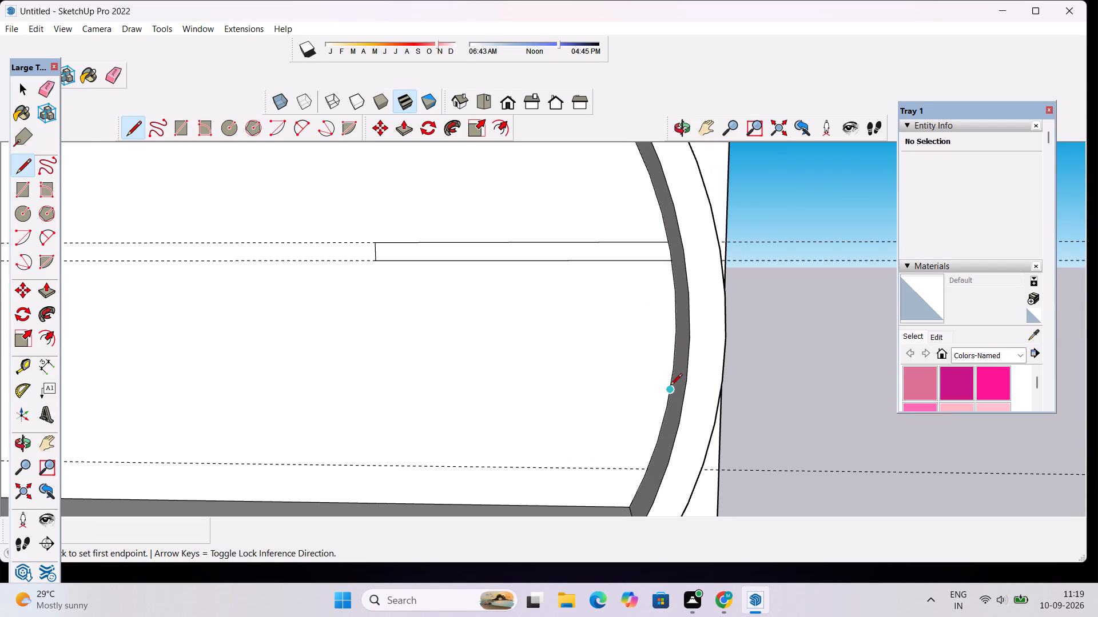
{"action": "left_click", "coordinate": [670, 391]}
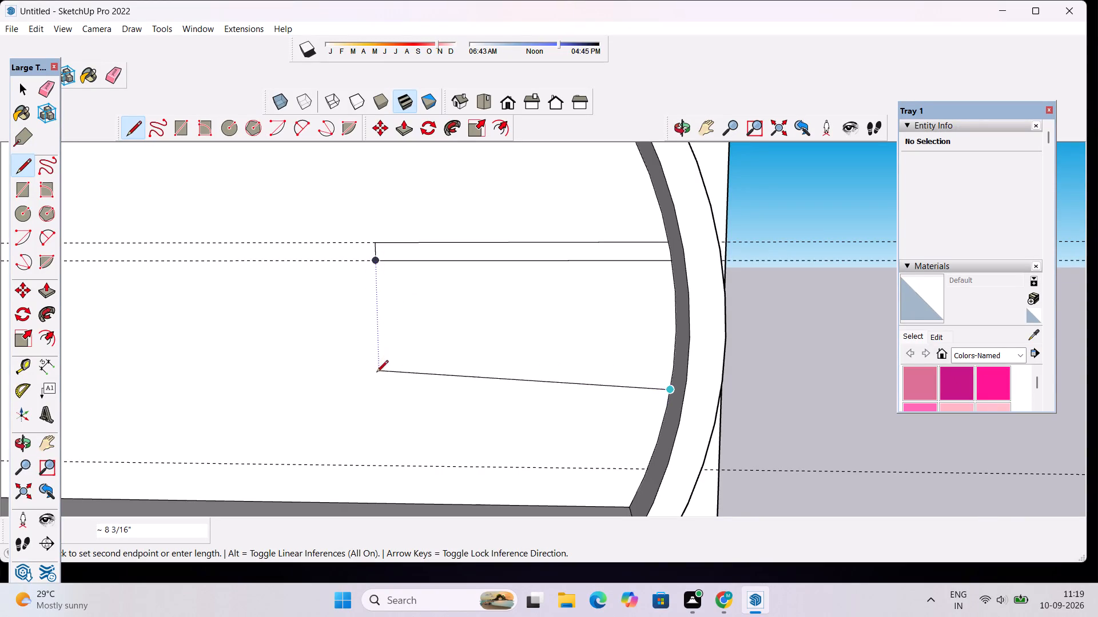
{"action": "left_click", "coordinate": [377, 389]}
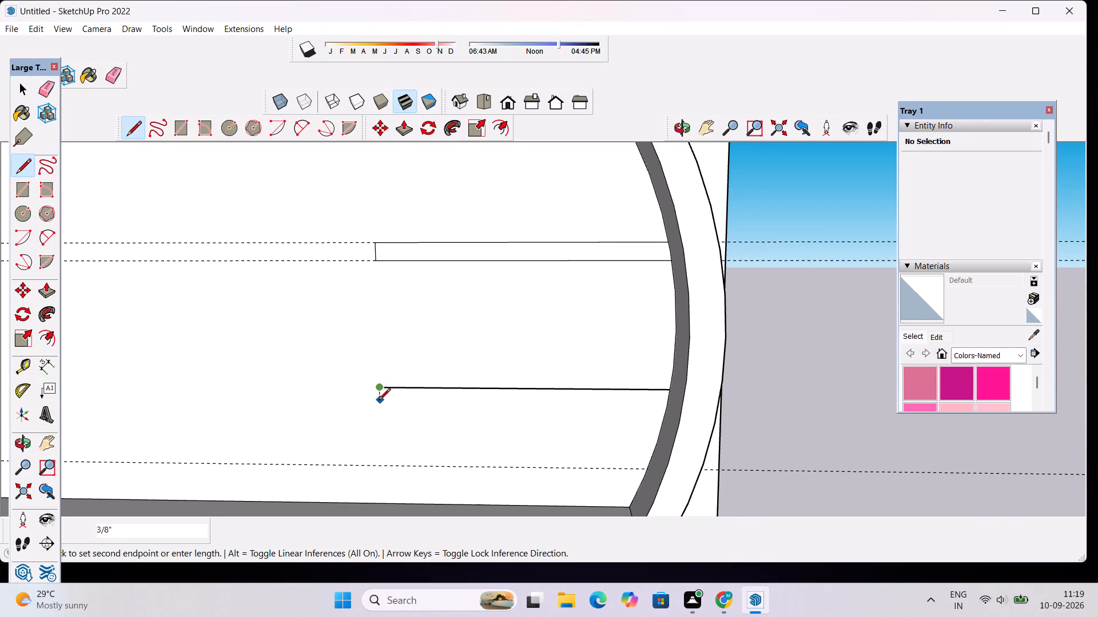
{"action": "left_click", "coordinate": [379, 401]}
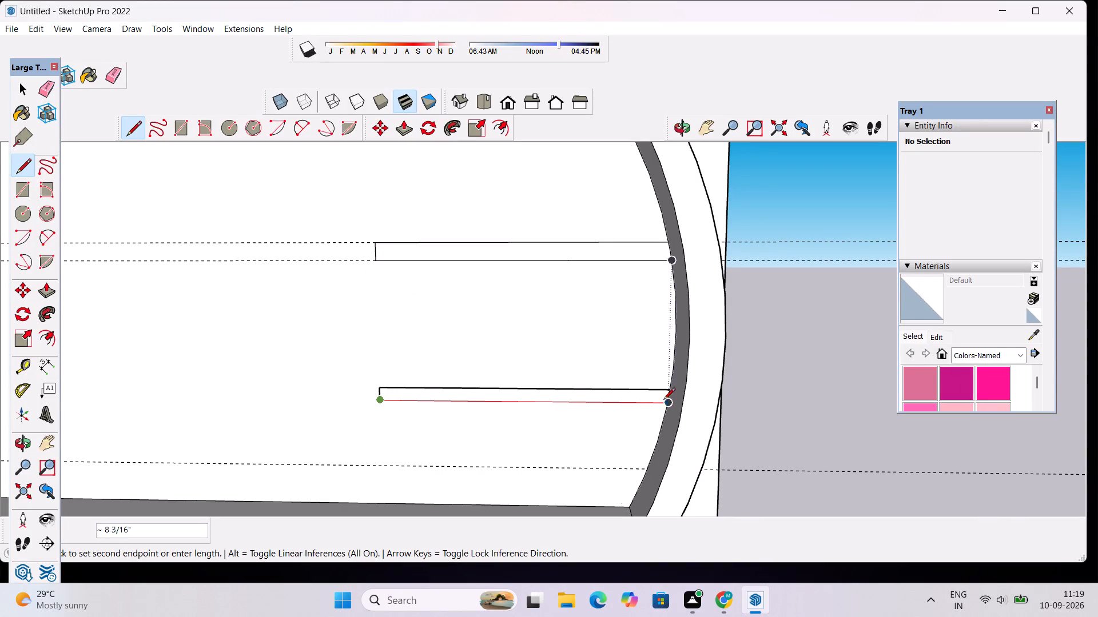
{"action": "scroll", "coordinate": [669, 398], "scroll_direction": "up", "scroll_amount": 5}
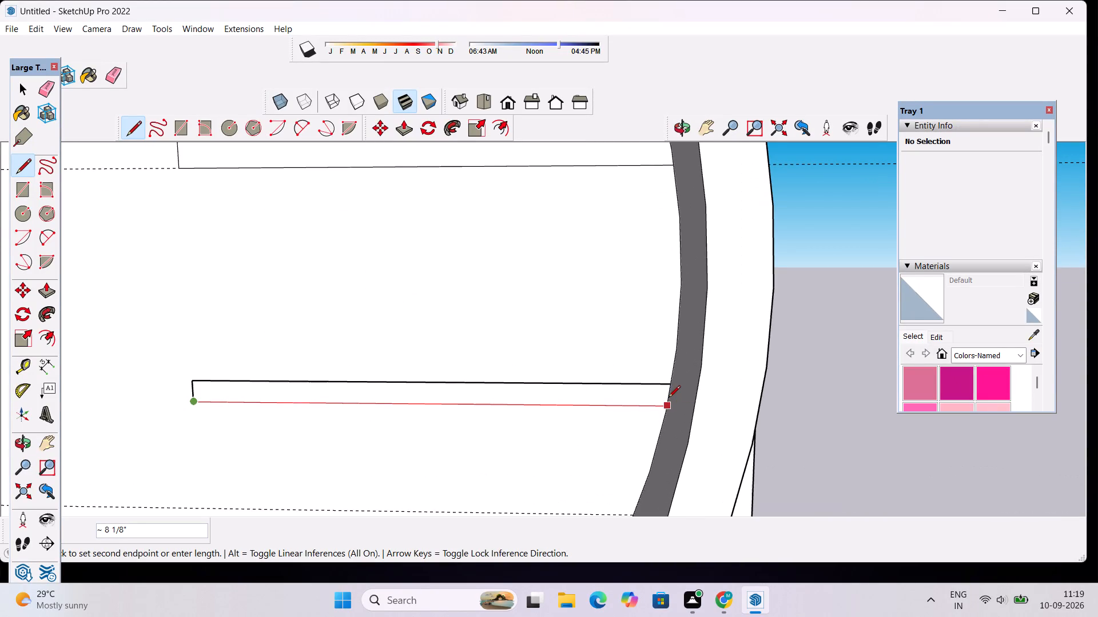
{"action": "left_click", "coordinate": [669, 398]}
{"action": "type", "text": "b"}
{"action": "key", "text": "space"}
{"action": "key", "text": "space"}
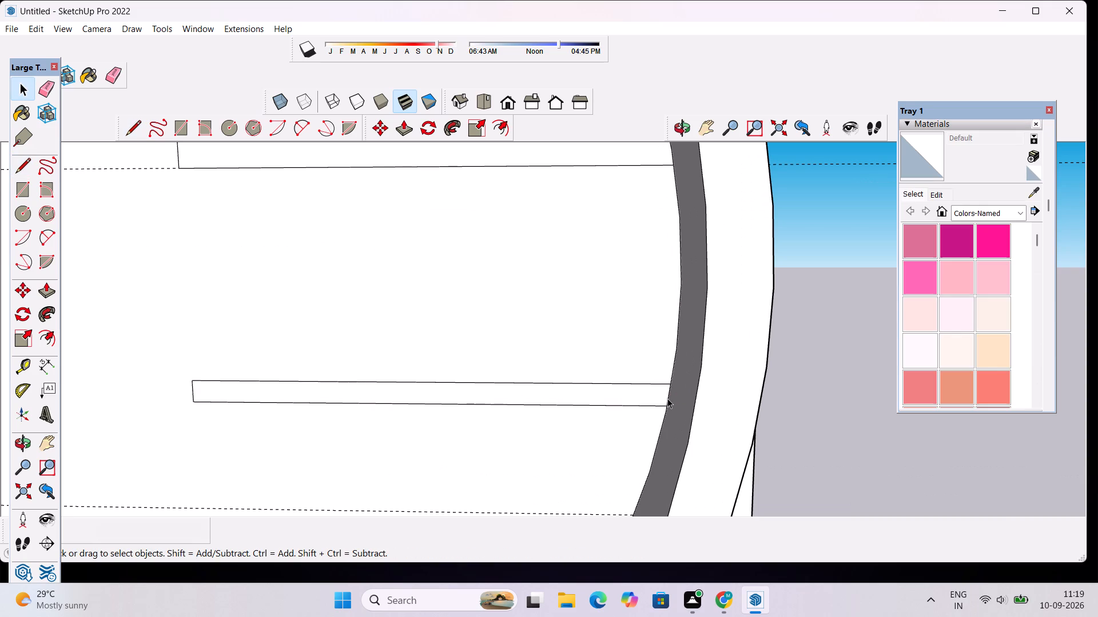
Erase all five horizontal guides crossing the panel.
{"action": "scroll", "coordinate": [597, 352], "scroll_direction": "down", "scroll_amount": 15}
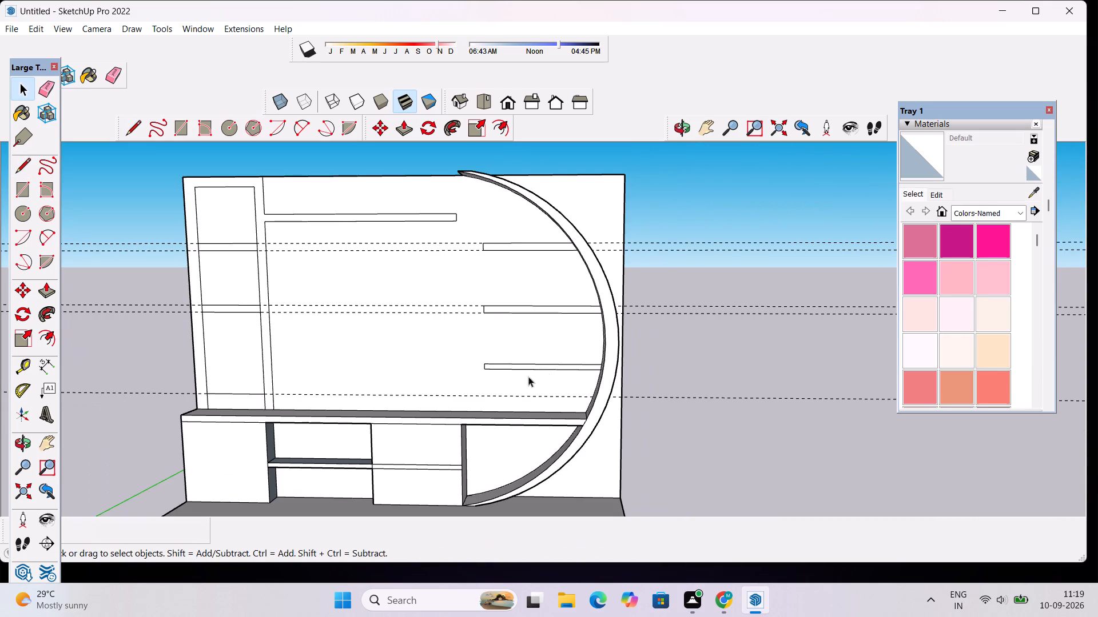
{"action": "key", "text": "e"}
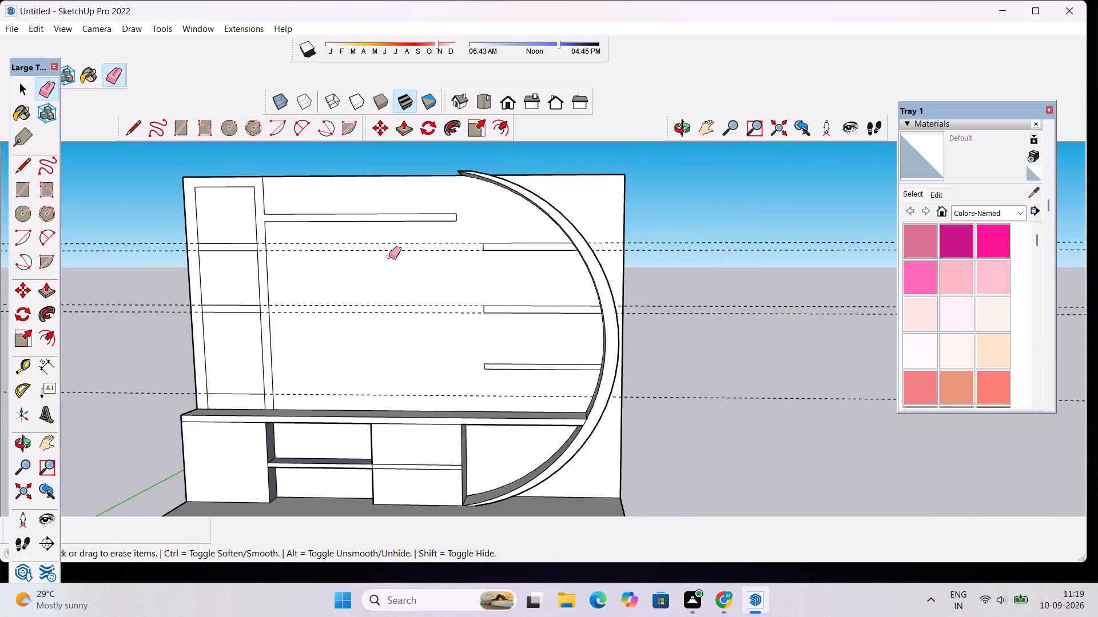
{"action": "left_click_drag", "start_coordinate": [704, 214], "coordinate": [702, 364]}
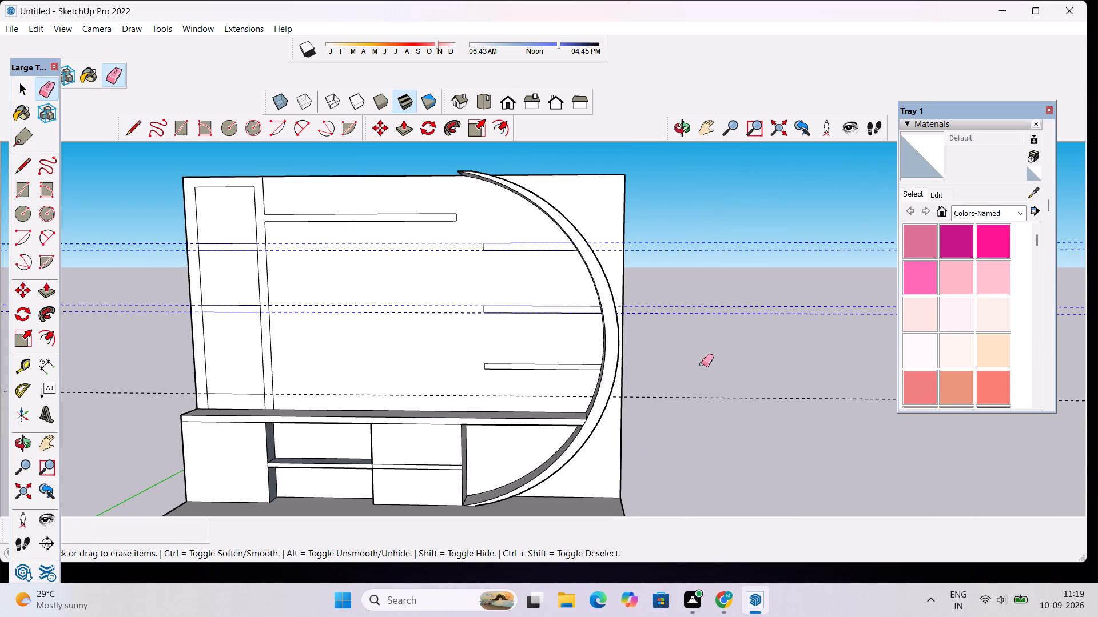
{"action": "left_click_drag", "start_coordinate": [702, 364], "coordinate": [701, 415]}
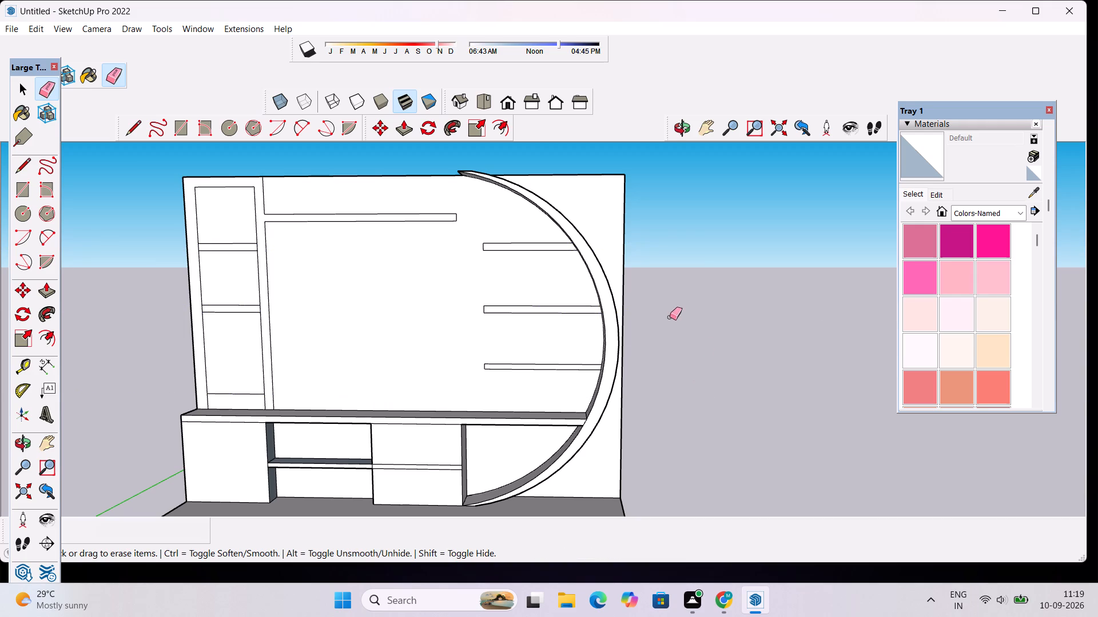
{"action": "key", "text": "space"}
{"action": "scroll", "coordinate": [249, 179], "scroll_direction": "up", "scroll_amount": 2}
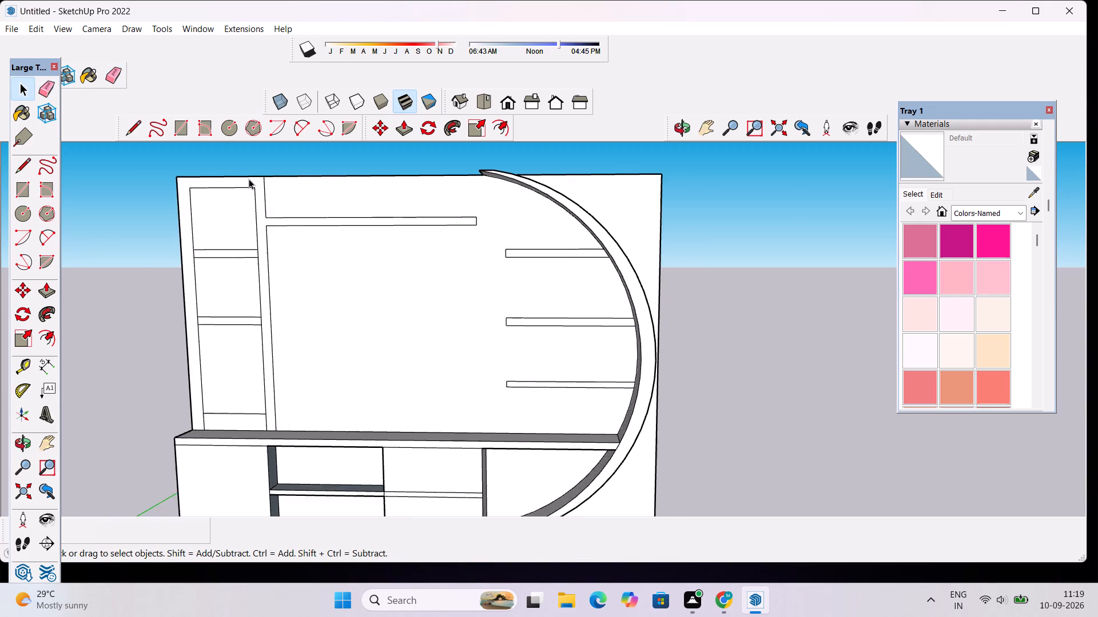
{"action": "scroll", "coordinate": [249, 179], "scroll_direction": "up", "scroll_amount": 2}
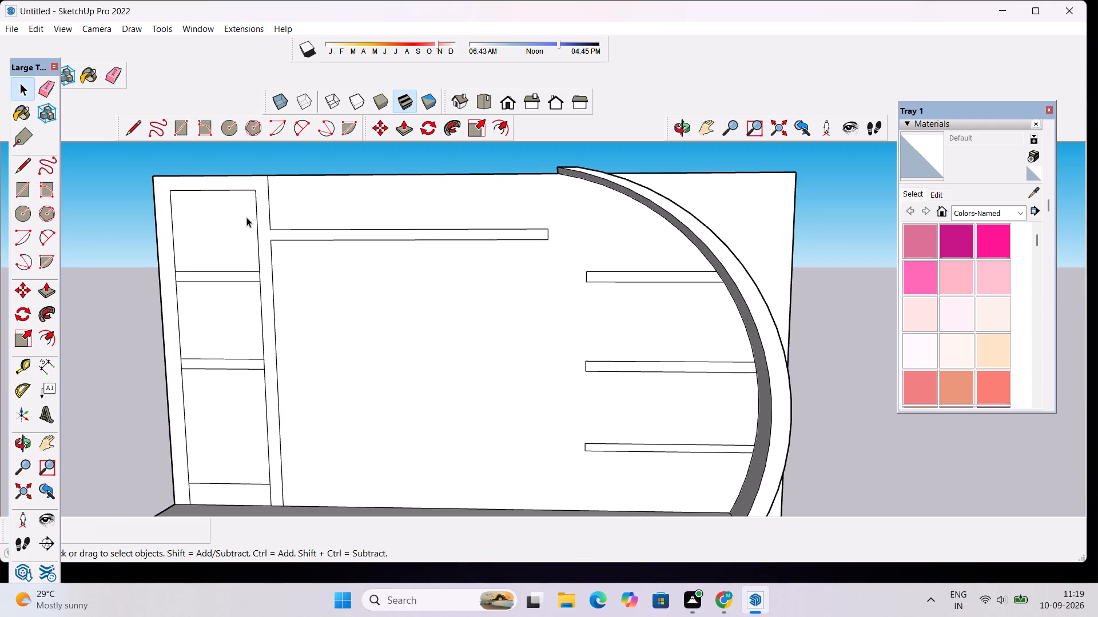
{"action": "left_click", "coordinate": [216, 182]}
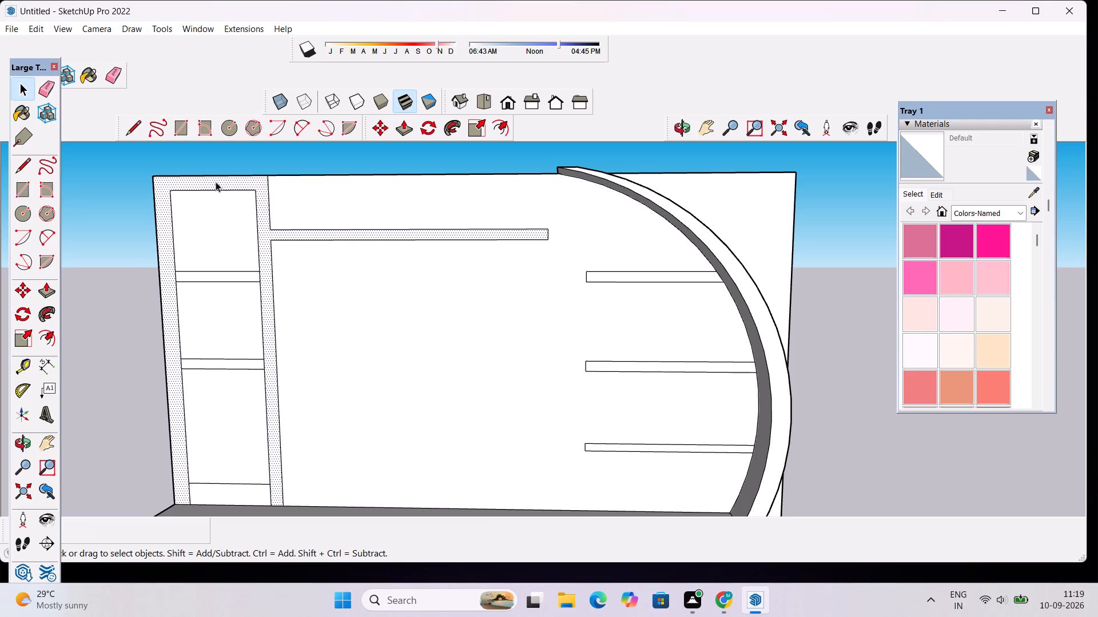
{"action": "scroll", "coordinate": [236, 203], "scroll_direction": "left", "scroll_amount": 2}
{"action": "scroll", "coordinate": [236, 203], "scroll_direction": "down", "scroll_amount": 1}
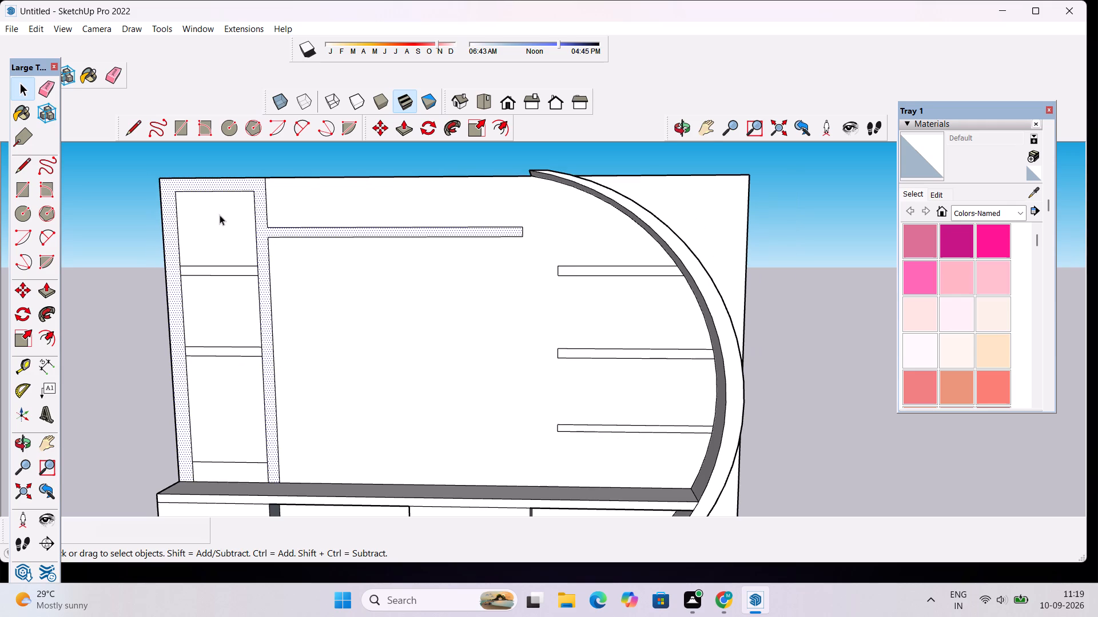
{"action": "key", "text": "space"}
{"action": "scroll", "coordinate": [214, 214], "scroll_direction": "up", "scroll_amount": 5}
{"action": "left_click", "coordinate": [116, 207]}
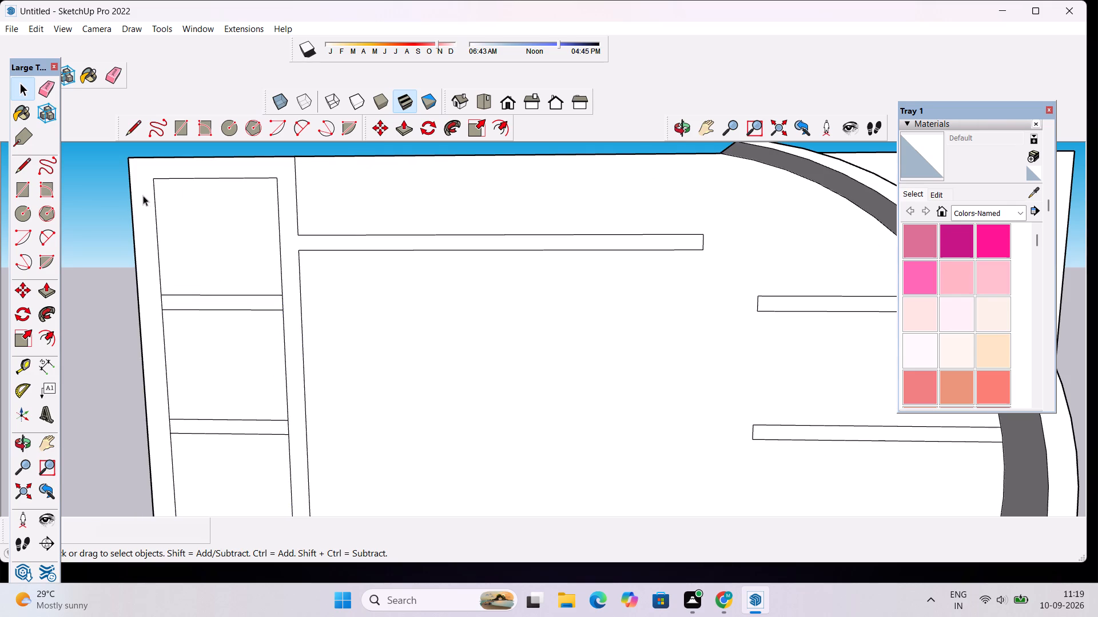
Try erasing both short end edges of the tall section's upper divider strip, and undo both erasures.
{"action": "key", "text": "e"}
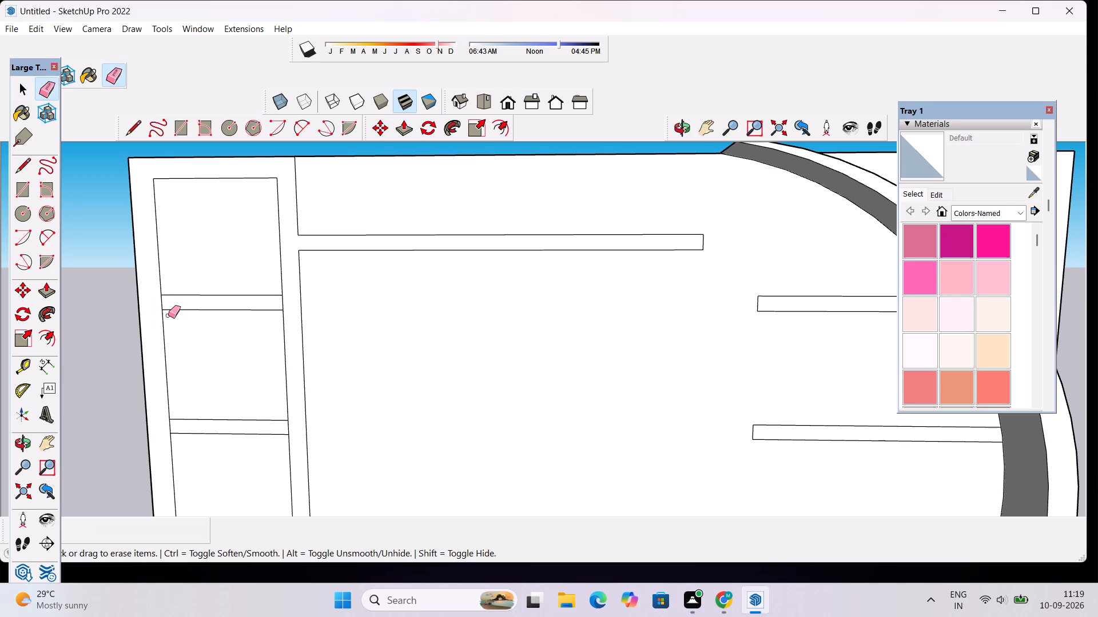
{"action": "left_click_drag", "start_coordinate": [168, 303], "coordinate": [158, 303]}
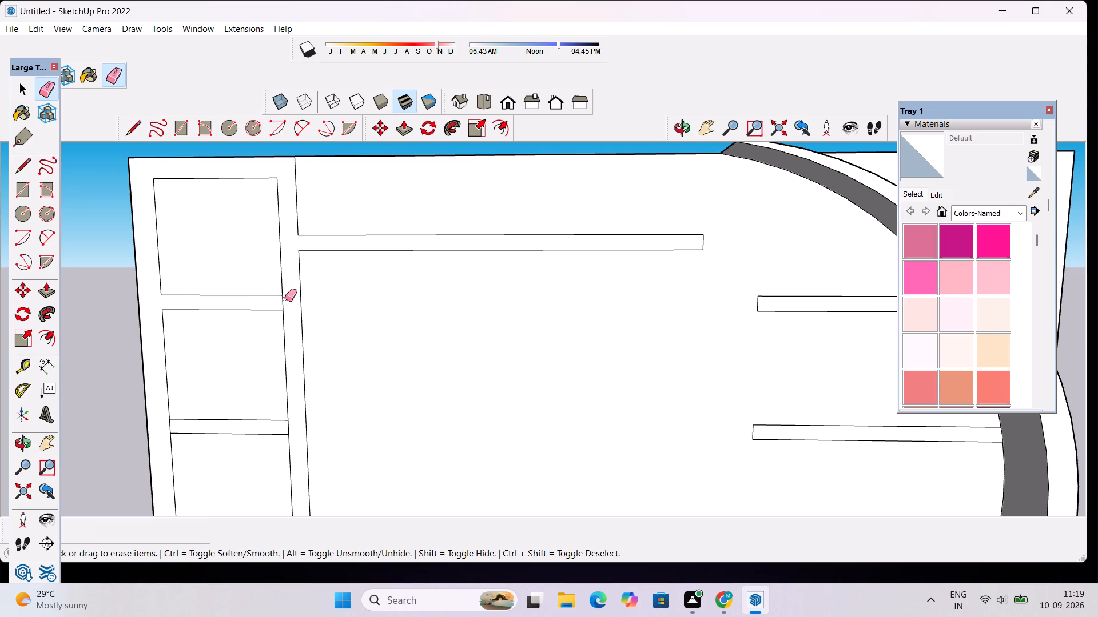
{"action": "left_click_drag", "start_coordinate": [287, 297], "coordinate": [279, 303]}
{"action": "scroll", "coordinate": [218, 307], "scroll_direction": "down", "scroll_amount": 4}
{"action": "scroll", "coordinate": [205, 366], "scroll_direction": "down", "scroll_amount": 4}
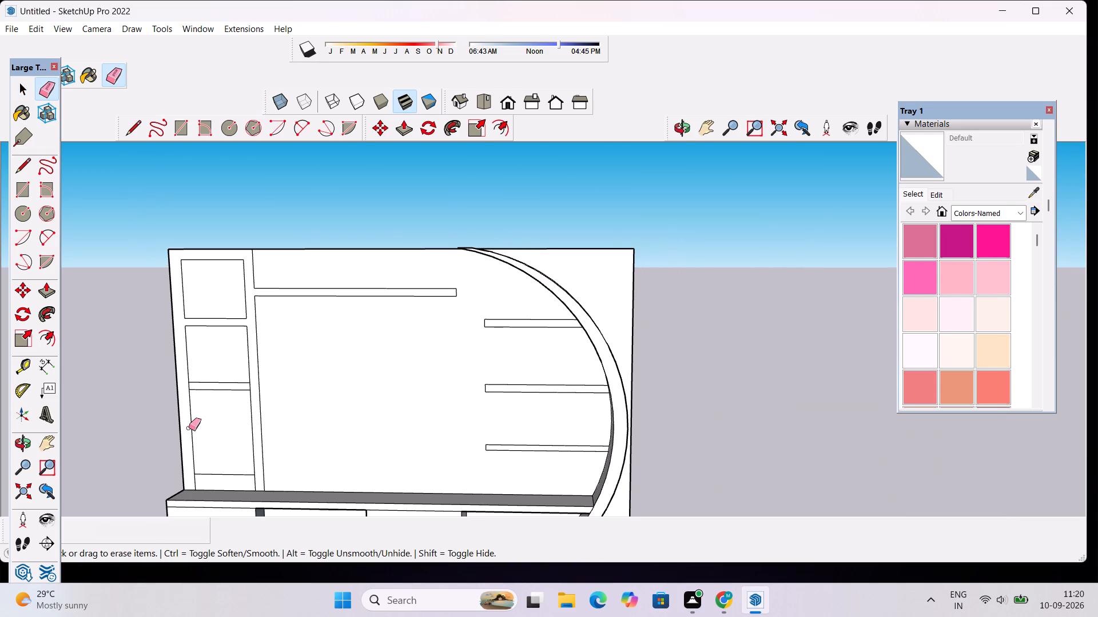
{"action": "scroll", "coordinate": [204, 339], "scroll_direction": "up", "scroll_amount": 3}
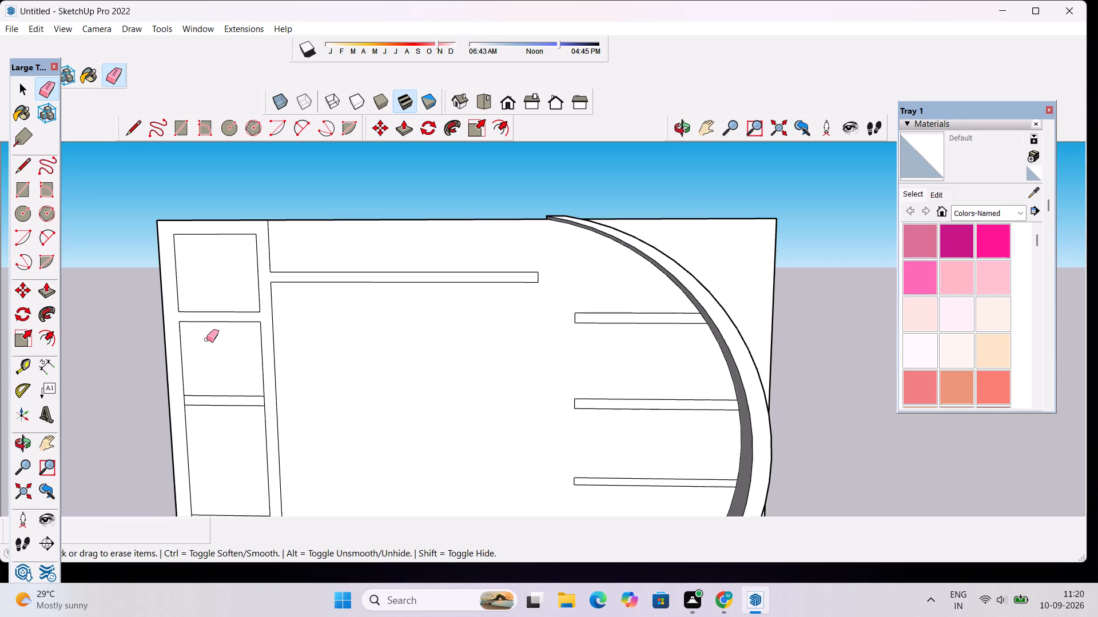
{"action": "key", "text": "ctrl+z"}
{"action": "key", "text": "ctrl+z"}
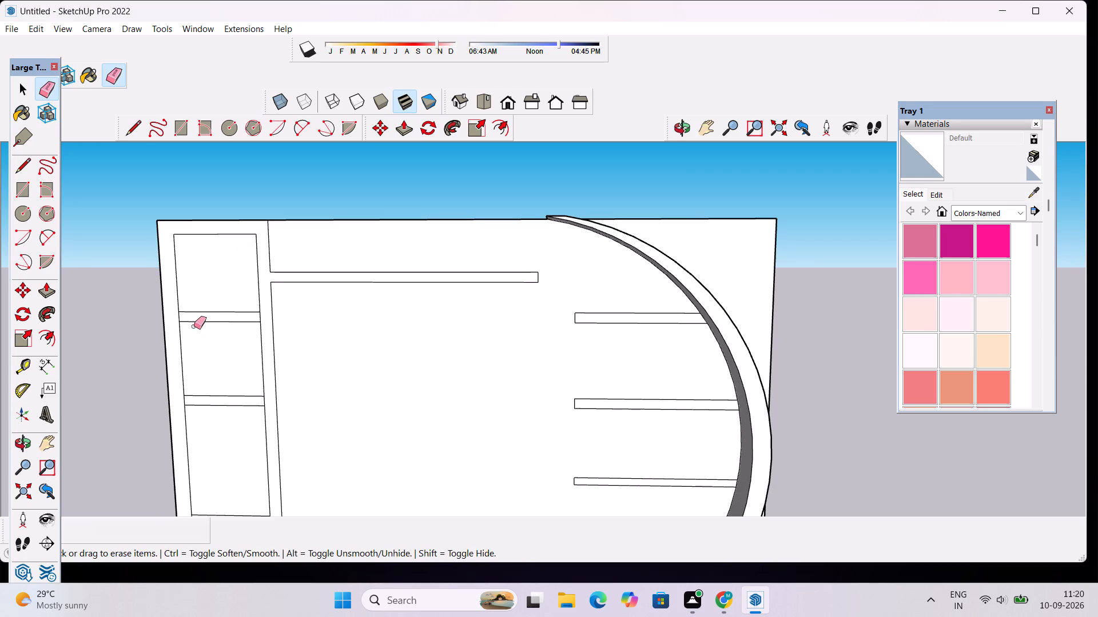
Erase the short end edges of the tall section's two divider strips so the dividers merge with the surrounding frame.
{"action": "scroll", "coordinate": [172, 324], "scroll_direction": "up", "scroll_amount": 4}
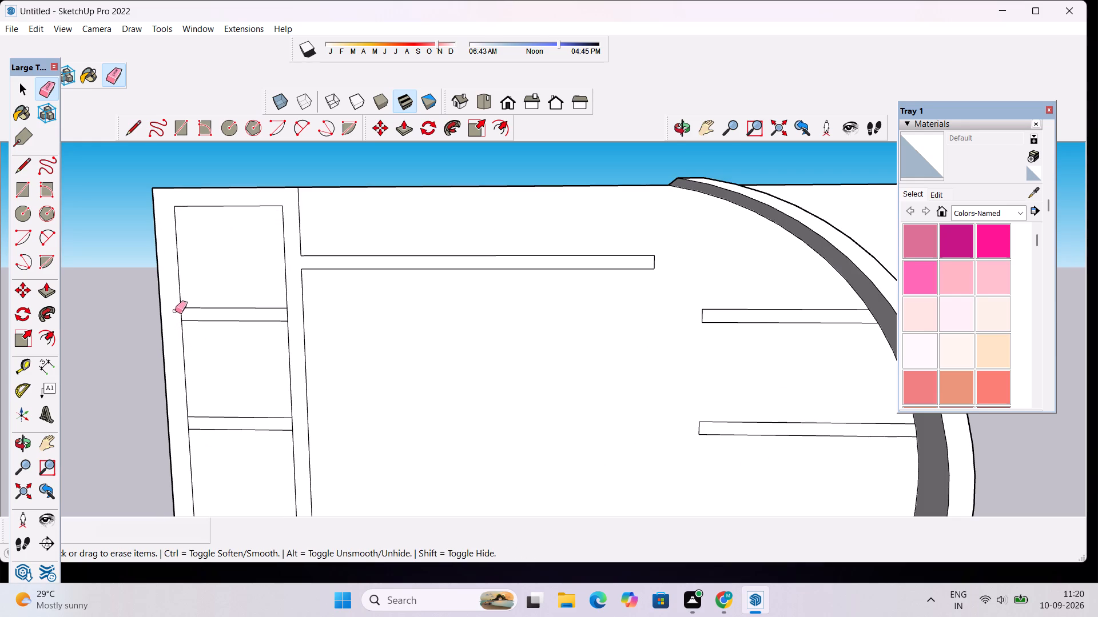
{"action": "left_click_drag", "start_coordinate": [187, 315], "coordinate": [177, 316]}
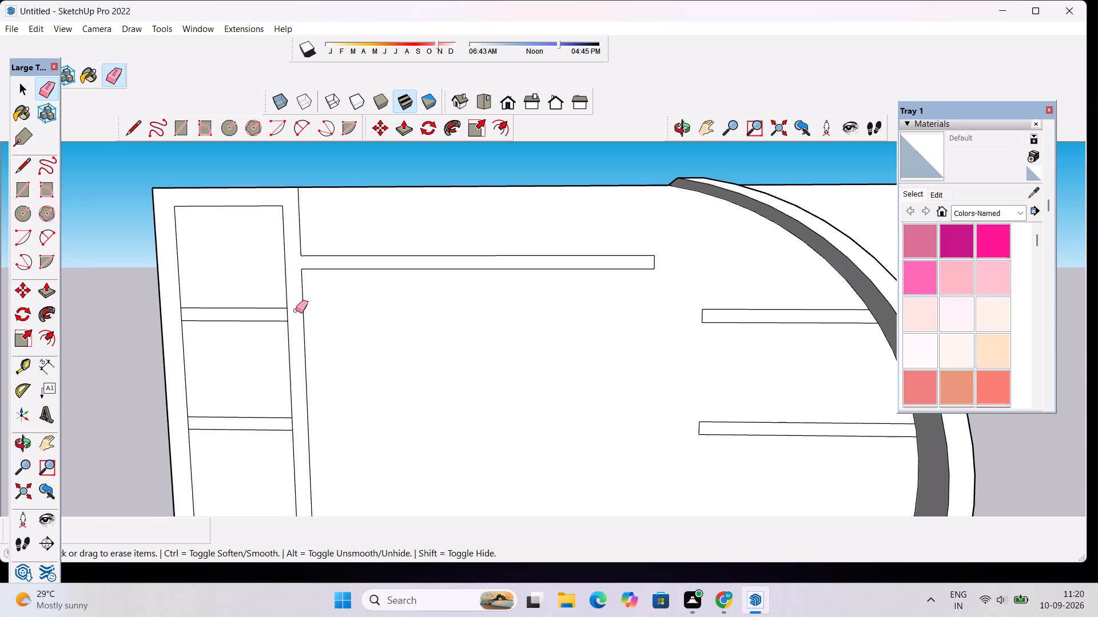
{"action": "left_click", "coordinate": [299, 312]}
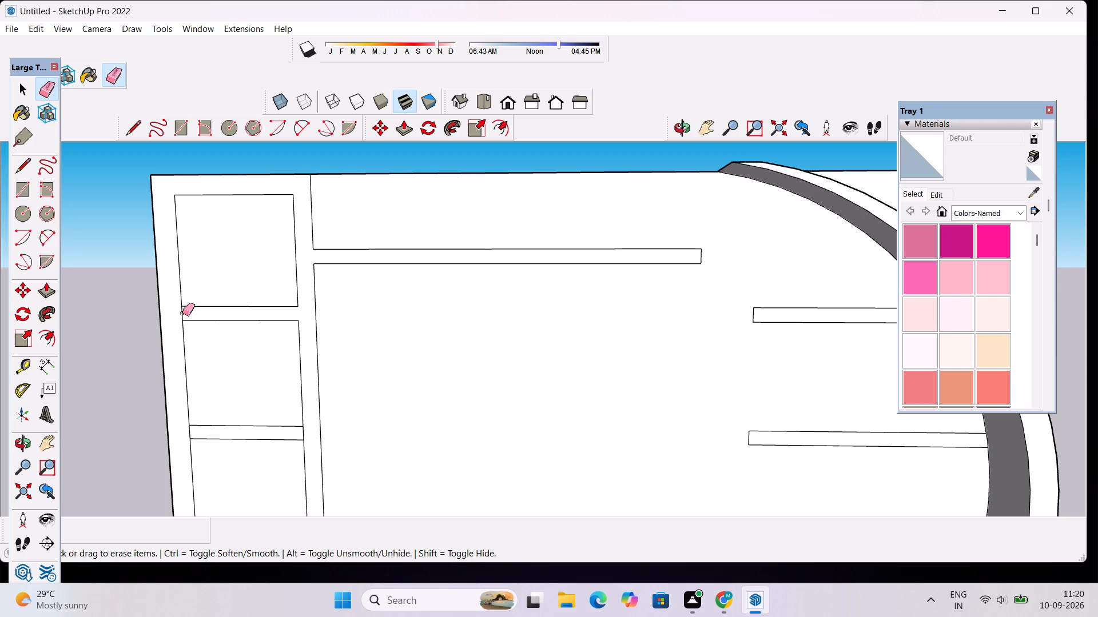
{"action": "left_click", "coordinate": [182, 313]}
{"action": "scroll", "coordinate": [211, 294], "scroll_direction": "down", "scroll_amount": 9}
{"action": "scroll", "coordinate": [209, 390], "scroll_direction": "up", "scroll_amount": 5}
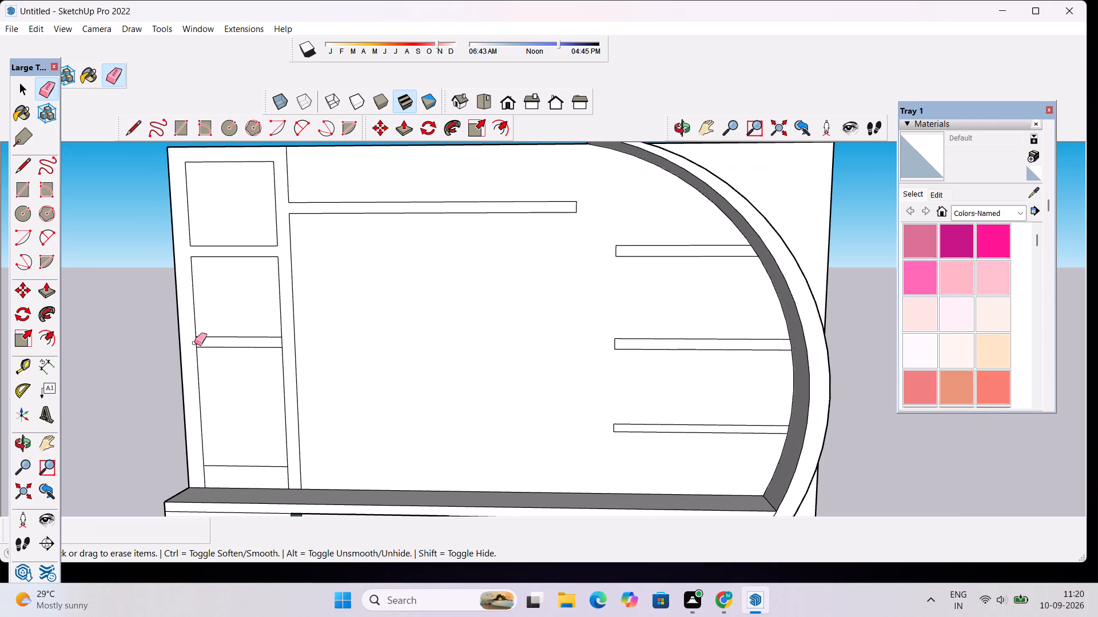
{"action": "left_click", "coordinate": [197, 343]}
{"action": "left_click", "coordinate": [283, 340]}
{"action": "key", "text": "space"}
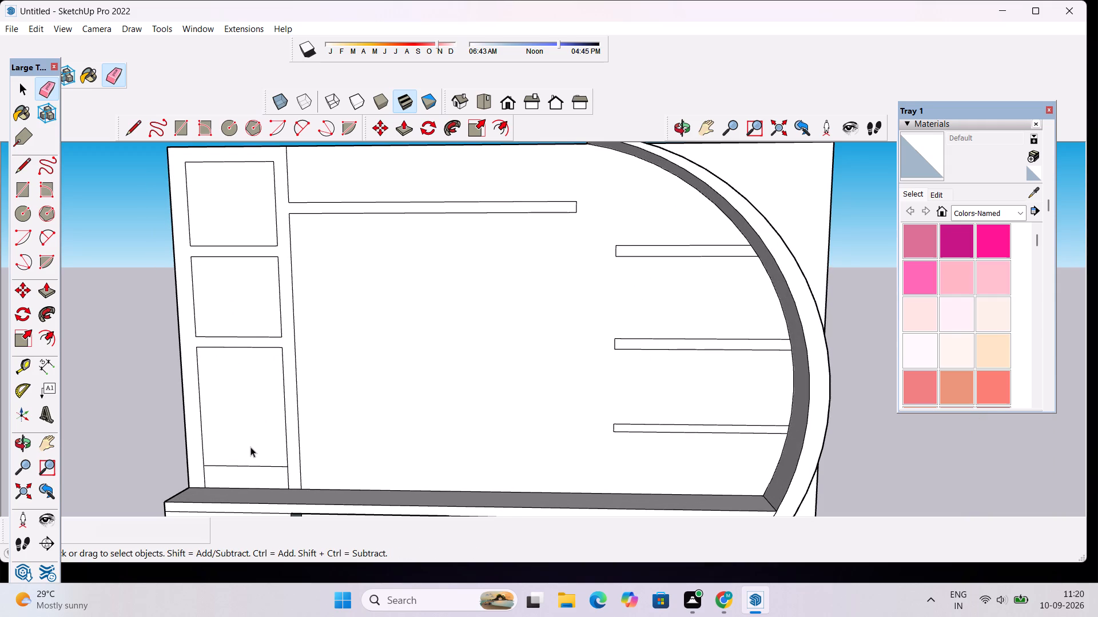
Erase the lowest horizontal line across the tall section, just above the slab.
{"action": "key", "text": "e"}
{"action": "left_click_drag", "start_coordinate": [250, 448], "coordinate": [253, 466]}
{"action": "key", "text": "space"}
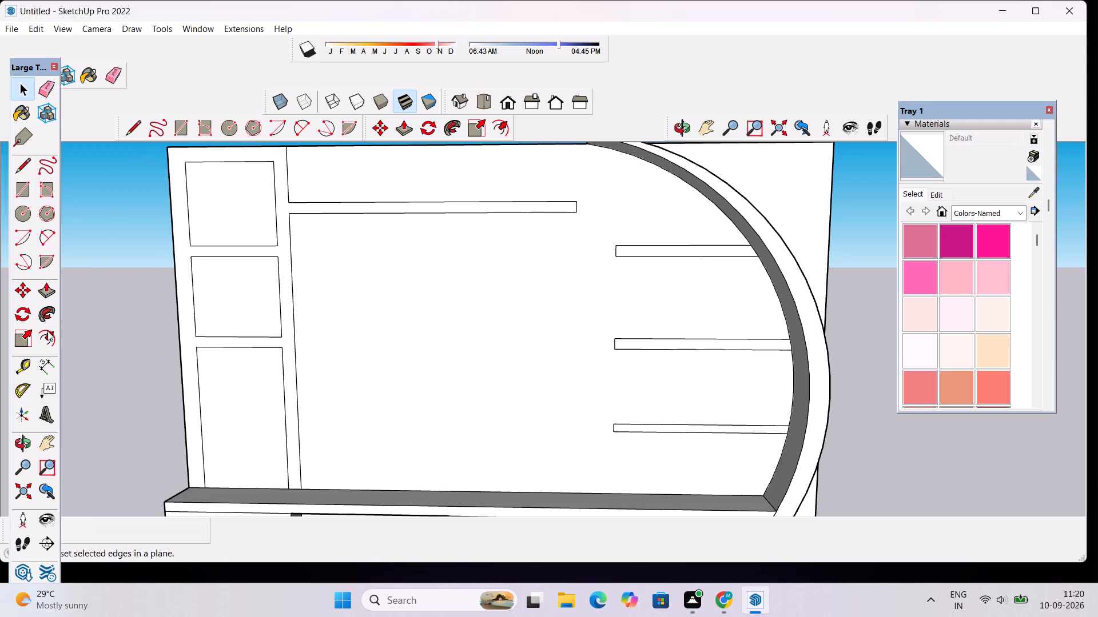
Place a horizontal guide about 3 7/16" below the lowest opening's top edge and another about 9/16" below that guide.
{"action": "left_click", "coordinate": [23, 366]}
{"action": "left_click", "coordinate": [239, 350]}
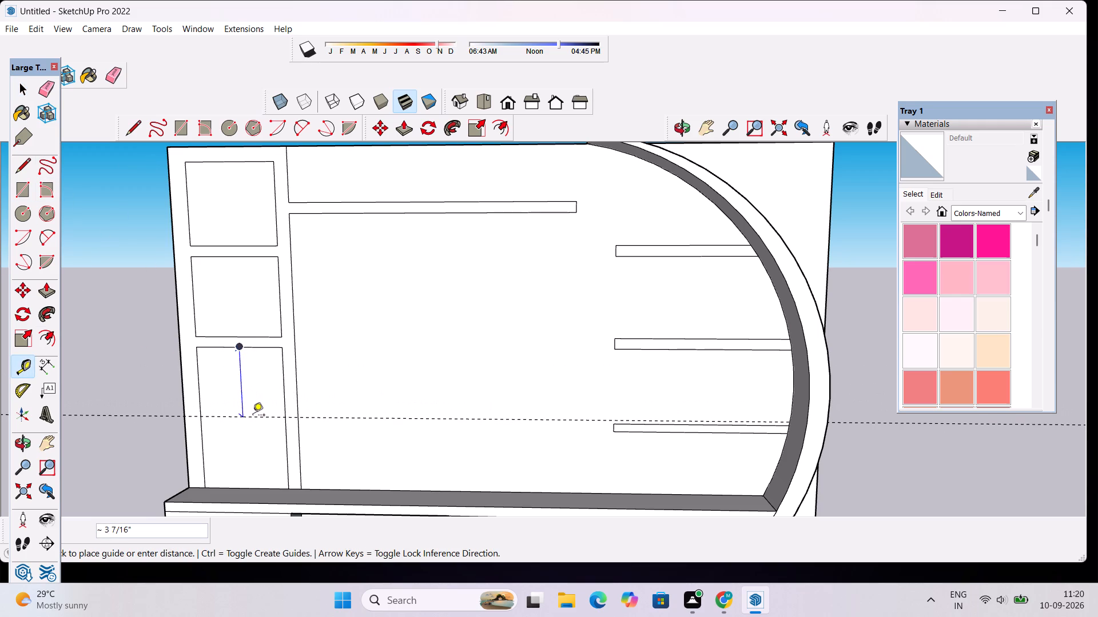
{"action": "left_click", "coordinate": [253, 416]}
{"action": "left_click", "coordinate": [270, 420]}
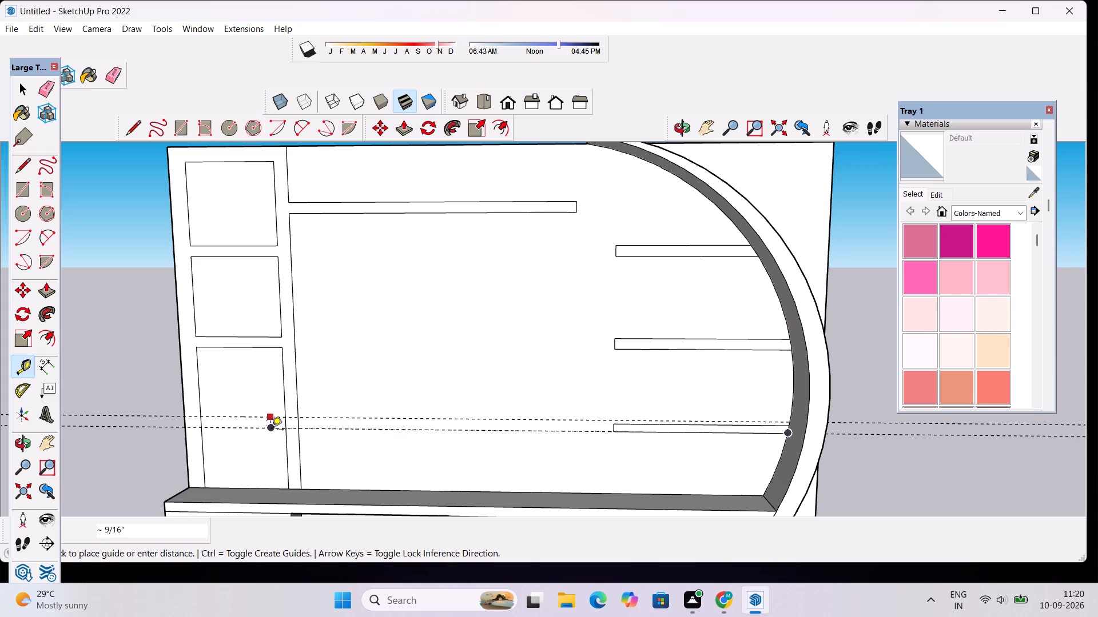
{"action": "left_click", "coordinate": [272, 430]}
{"action": "key", "text": "space"}
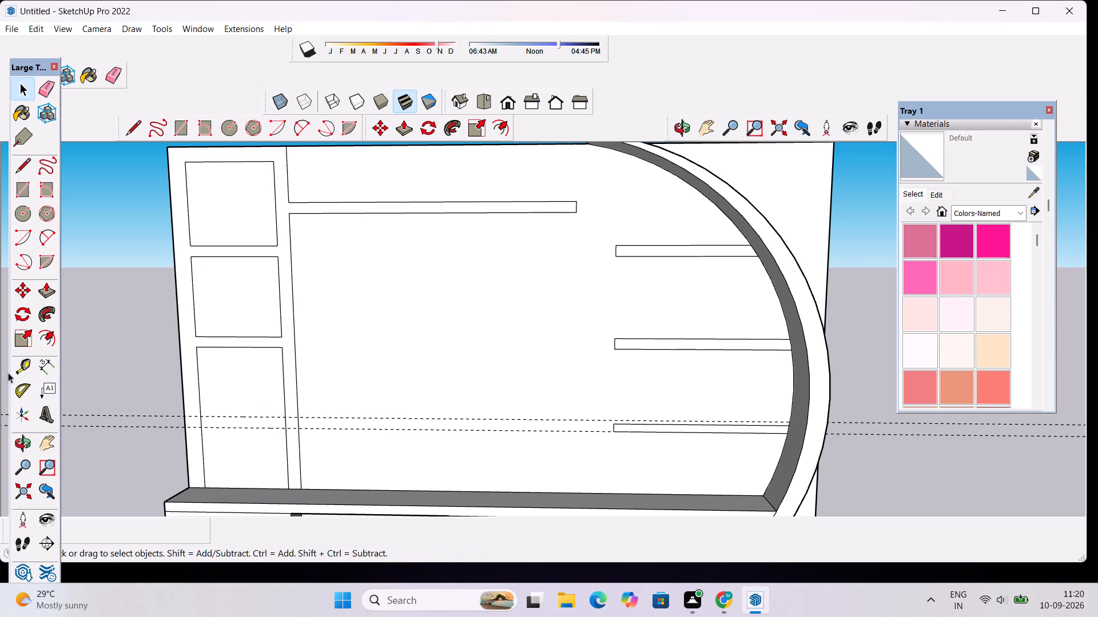
Outline a 4 3/16" wide divider strip between the two guides across the tall section's lowest opening.
{"action": "left_click", "coordinate": [26, 171]}
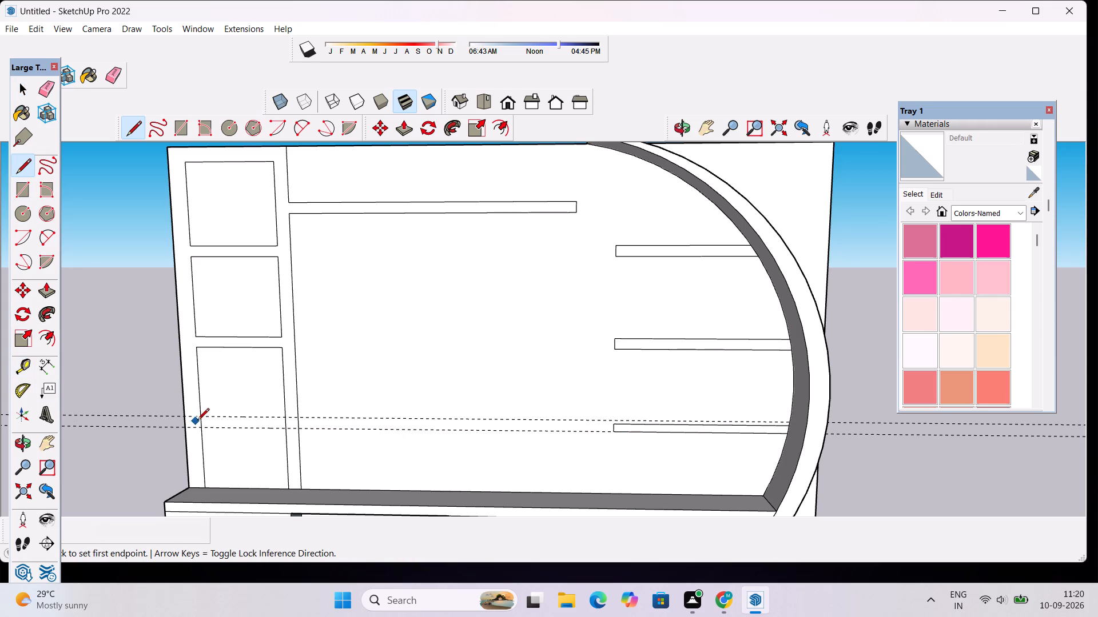
{"action": "left_click", "coordinate": [200, 416]}
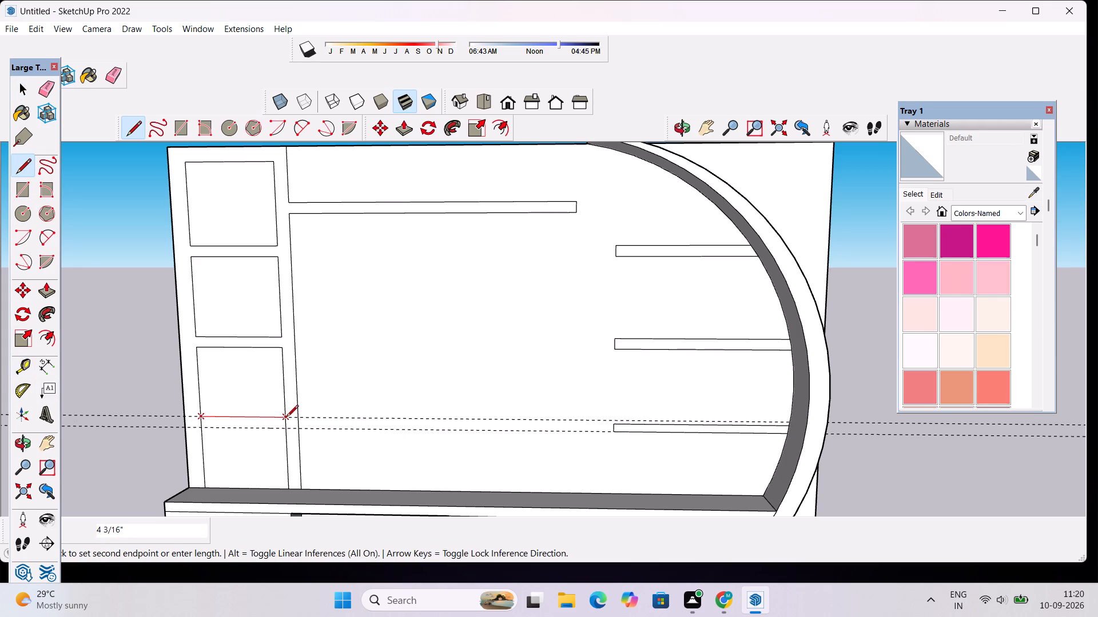
{"action": "left_click", "coordinate": [287, 418]}
{"action": "left_click", "coordinate": [287, 430]}
{"action": "left_click", "coordinate": [204, 431]}
{"action": "key", "text": "space"}
Erase both horizontal guides crossing the panel.
{"action": "key", "text": "e"}
{"action": "left_click_drag", "start_coordinate": [137, 374], "coordinate": [146, 437]}
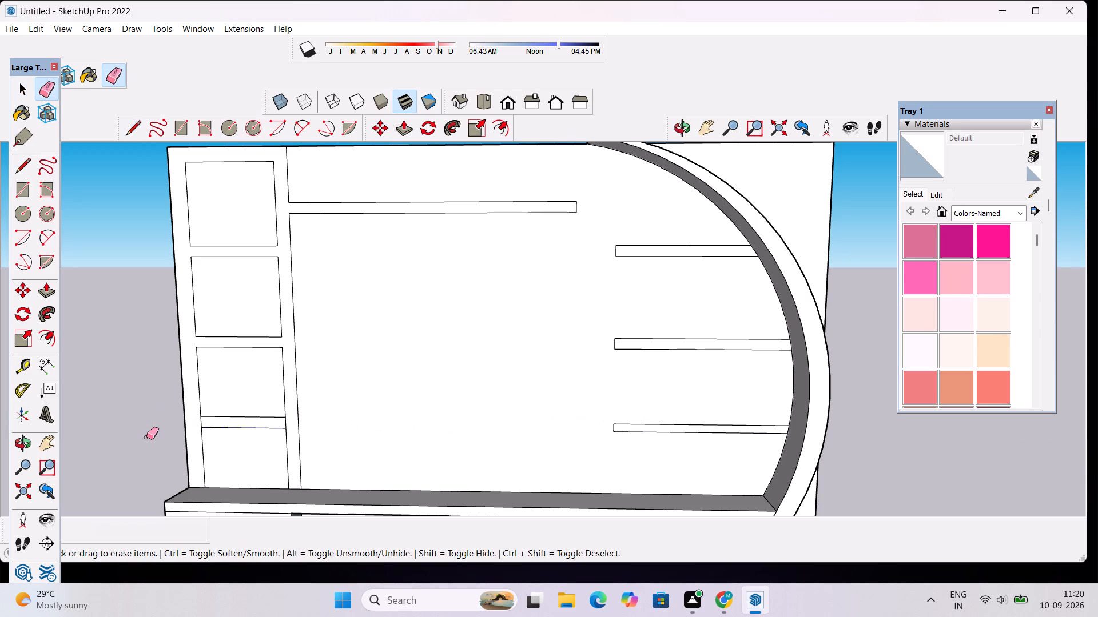
{"action": "key", "text": "space"}
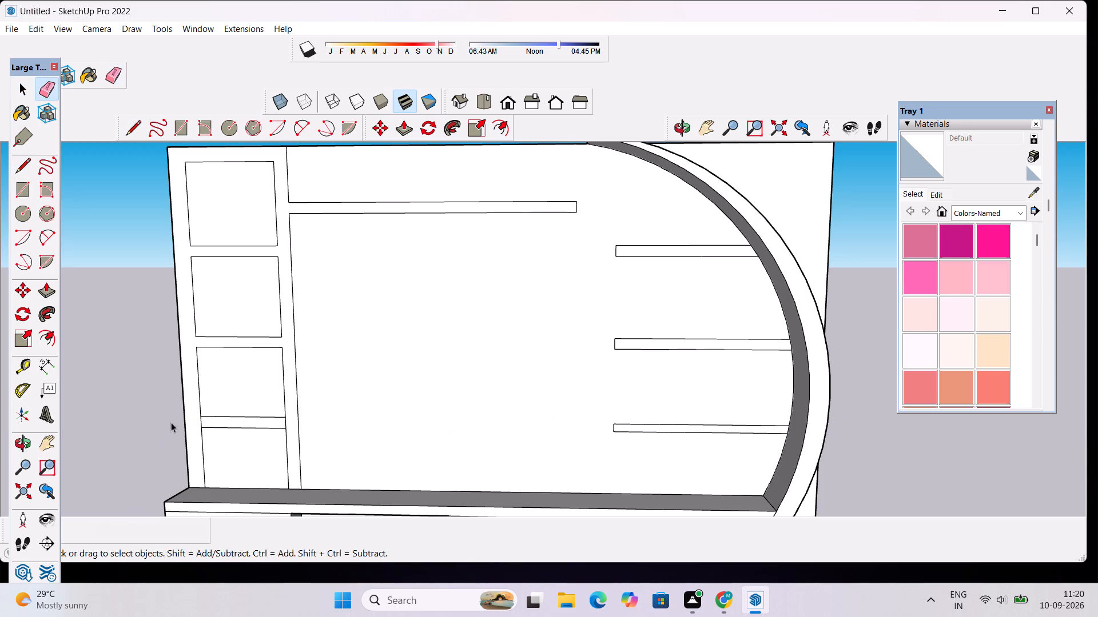
Erase the new divider strip's two short end edges so it merges with the tall section's frame.
{"action": "left_click", "coordinate": [112, 81]}
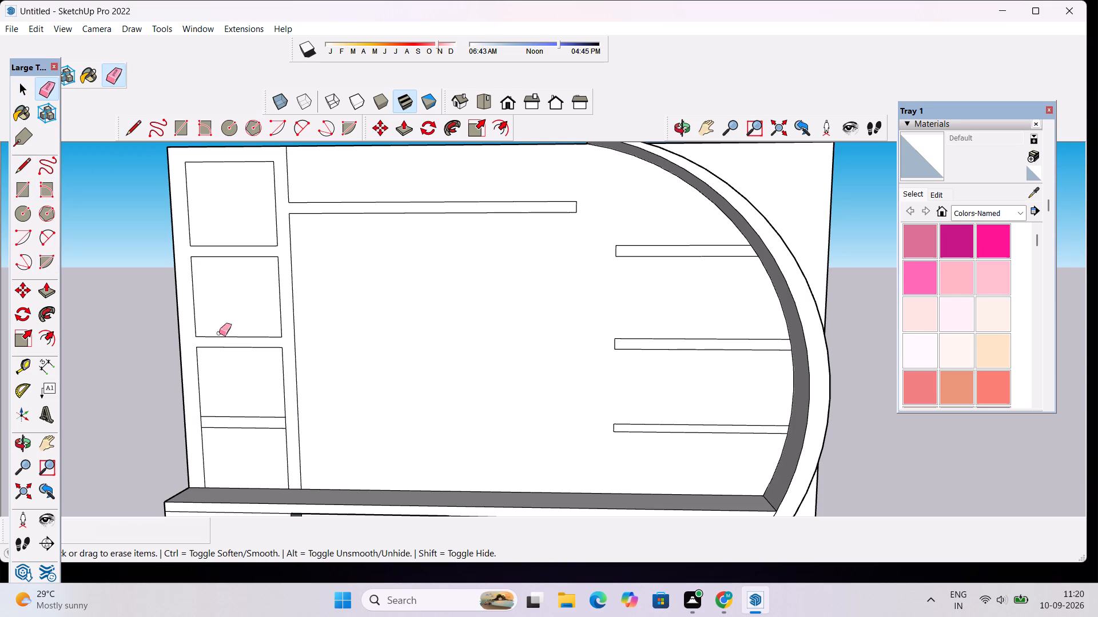
{"action": "scroll", "coordinate": [225, 421], "scroll_direction": "up", "scroll_amount": 3}
{"action": "left_click", "coordinate": [194, 422]}
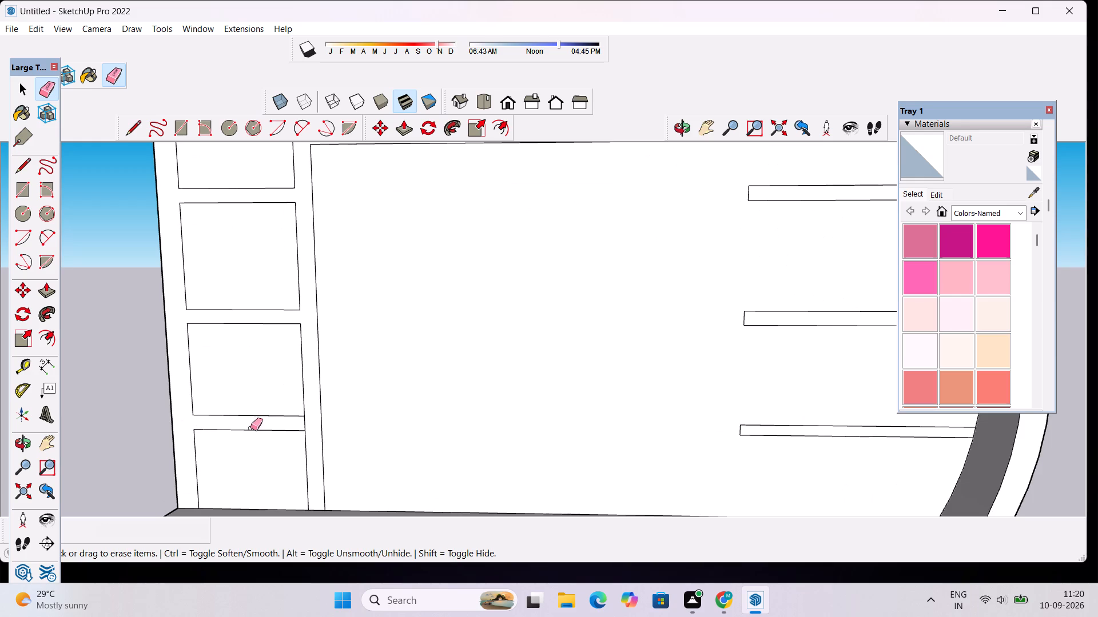
{"action": "left_click", "coordinate": [305, 423]}
{"action": "key", "text": "space"}
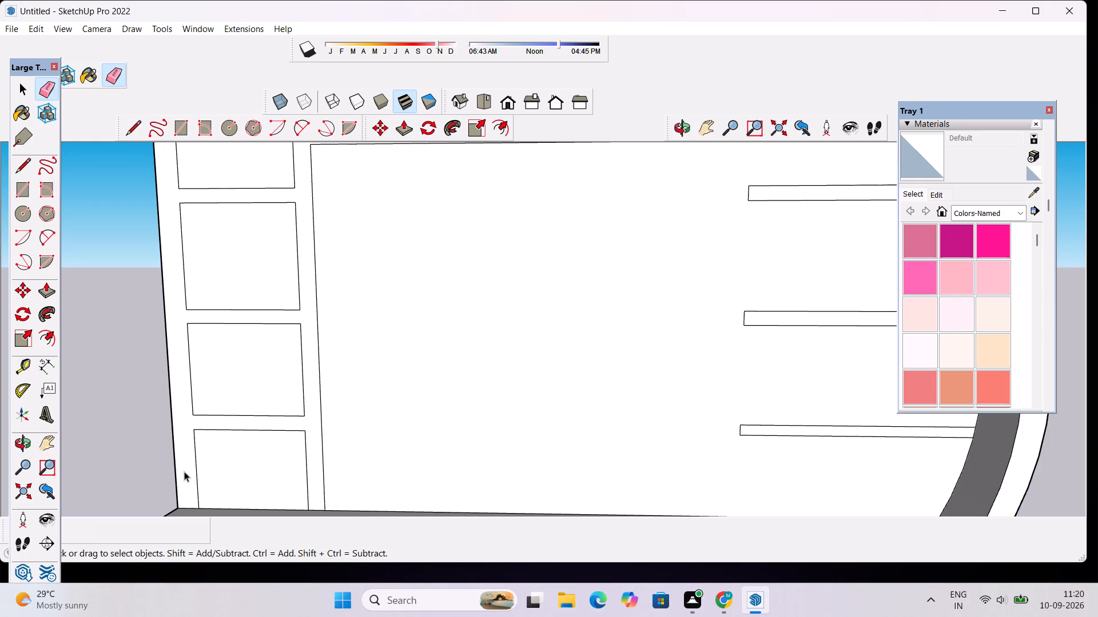
Place a horizontal guide 0.5" above the bottom edge of the tall section's lowest opening.
{"action": "key", "text": "t"}
{"action": "left_click", "coordinate": [253, 511]}
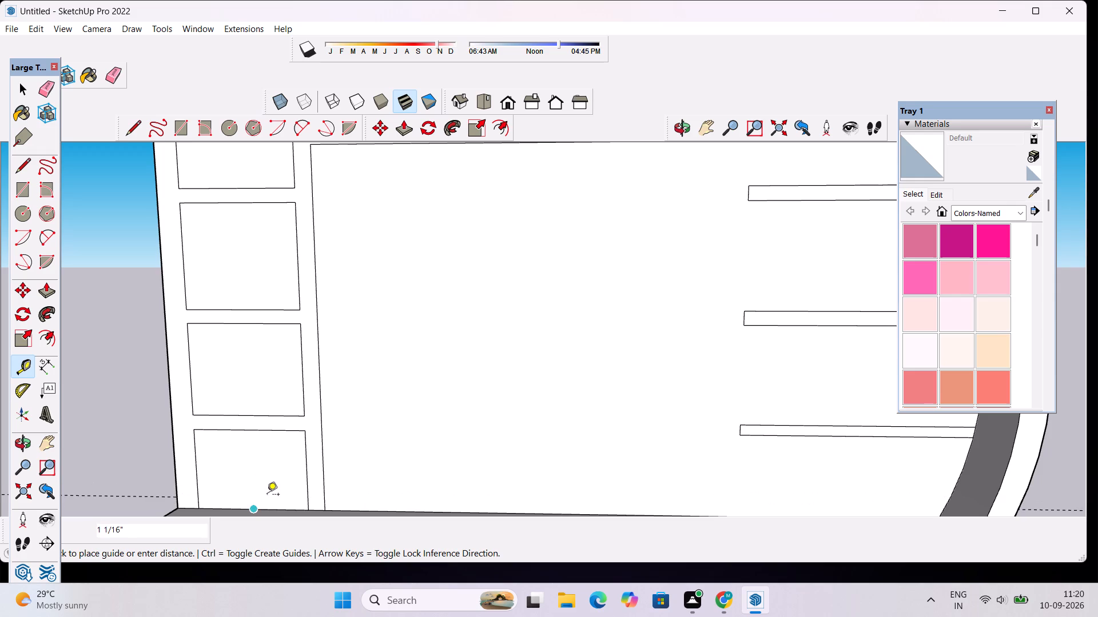
{"action": "type", "text": "0.5"}
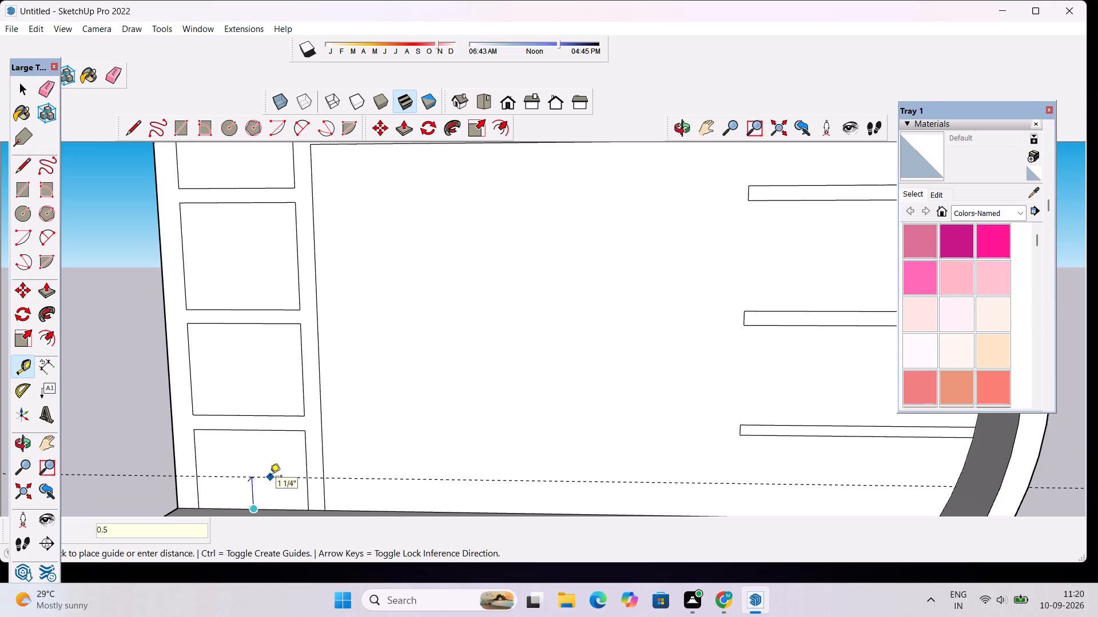
{"action": "key", "text": "shift+quotedbl"}
{"action": "key", "text": "Return"}
{"action": "key", "text": "space"}
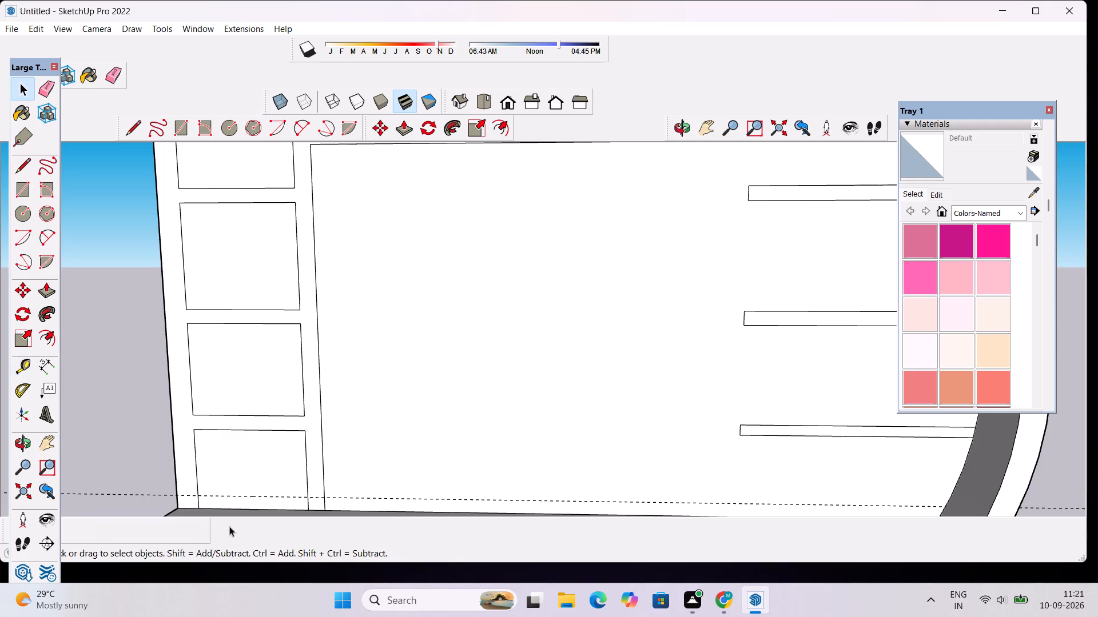
Draw a 4 3/16" line along the guide between the side edges of the tall section's bottom opening.
{"action": "key", "text": "l"}
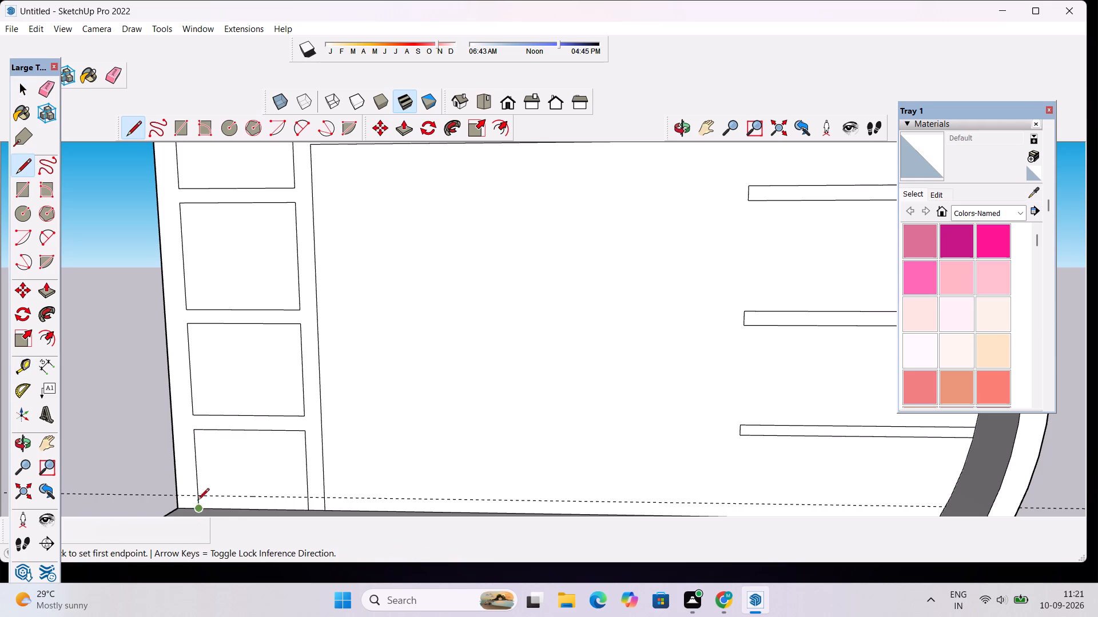
{"action": "left_click", "coordinate": [197, 496]}
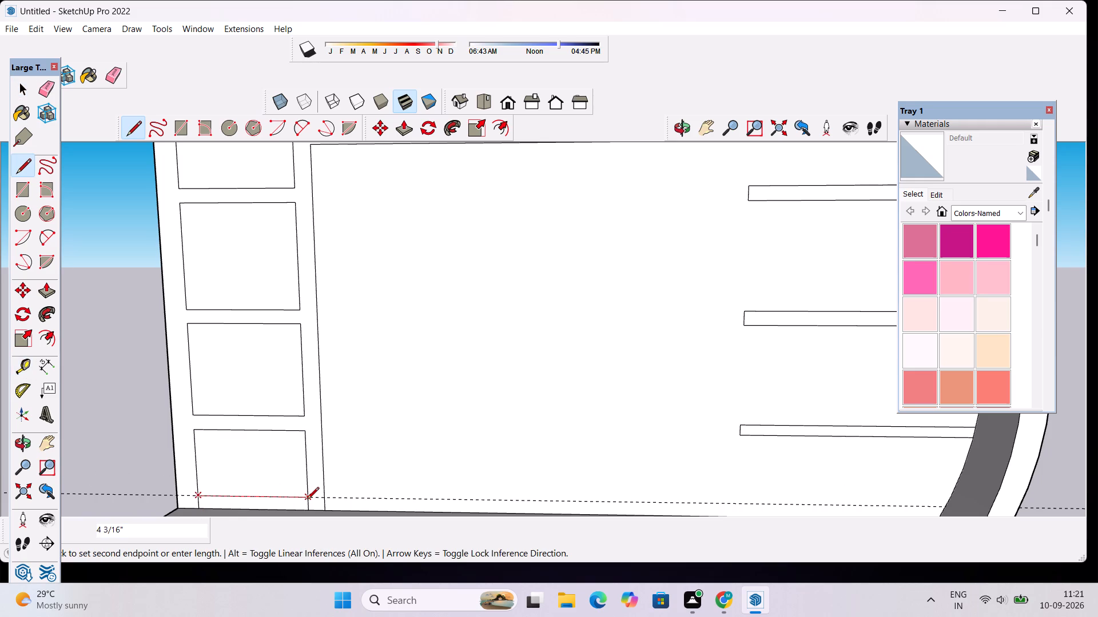
{"action": "left_click", "coordinate": [307, 500]}
{"action": "key", "text": "space"}
Erase the guide and the two short side-edge segments below the new line to form the bottom rail.
{"action": "key", "text": "e"}
{"action": "left_click_drag", "start_coordinate": [145, 471], "coordinate": [144, 498]}
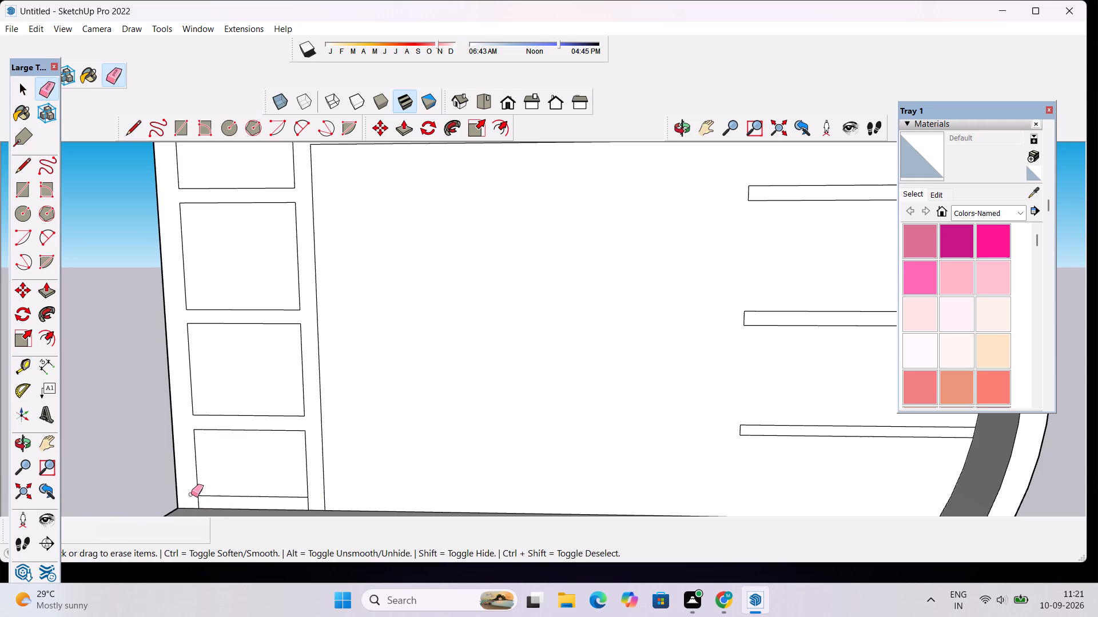
{"action": "left_click", "coordinate": [199, 500]}
{"action": "left_click", "coordinate": [309, 502]}
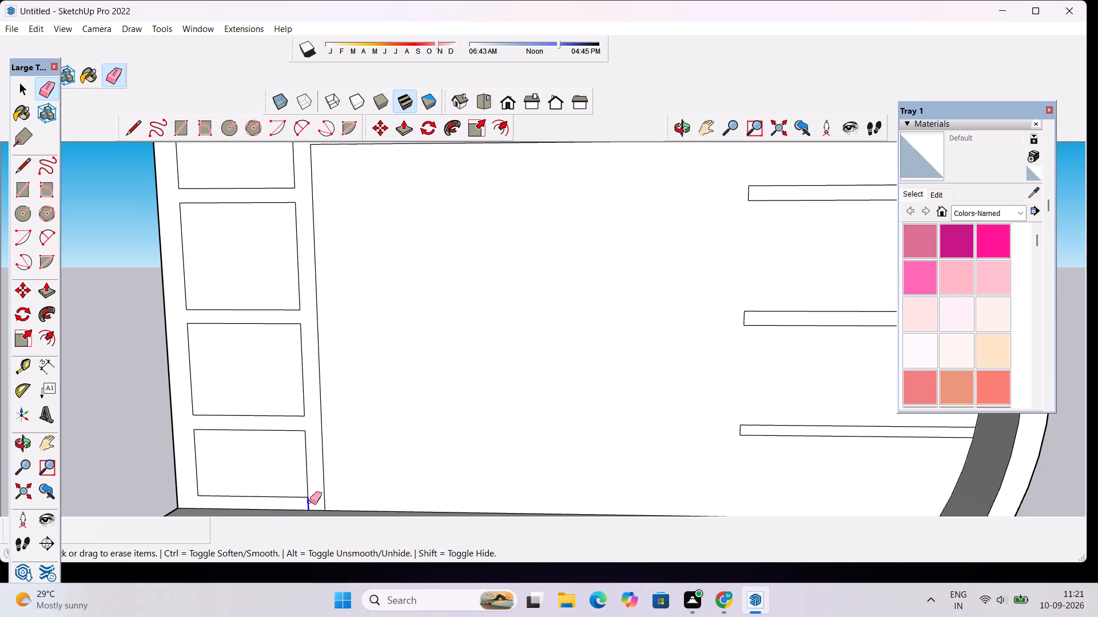
Push/Pull the tall section's frame and its connected upper shelf strip out 1 13/16", flush with the slab's front.
{"action": "key", "text": "space"}
{"action": "scroll", "coordinate": [286, 398], "scroll_direction": "down", "scroll_amount": 6}
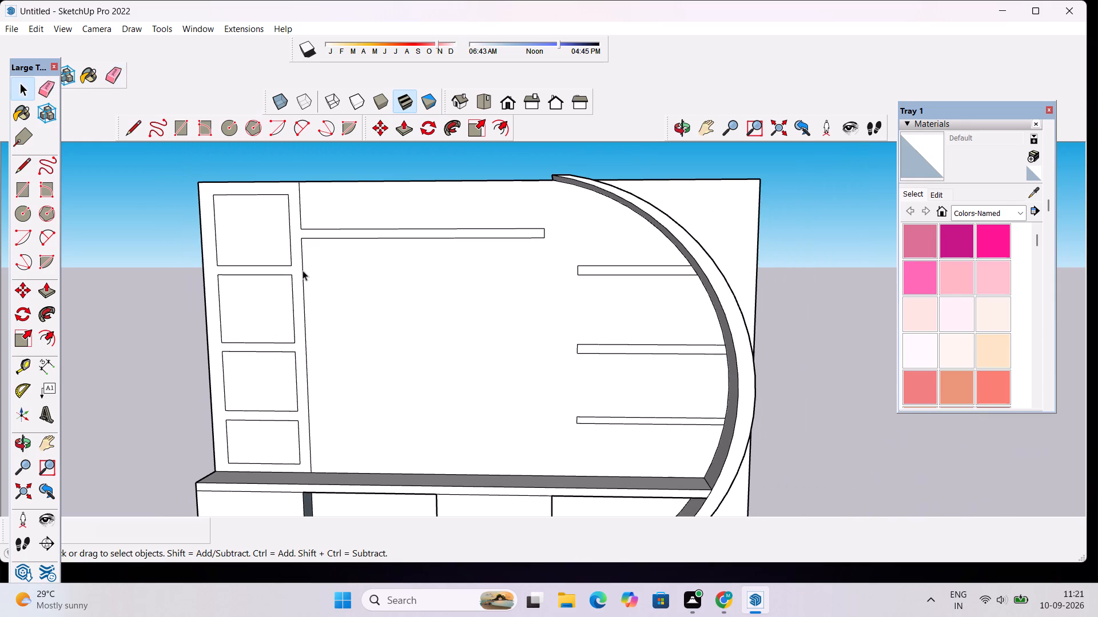
{"action": "left_click", "coordinate": [293, 250]}
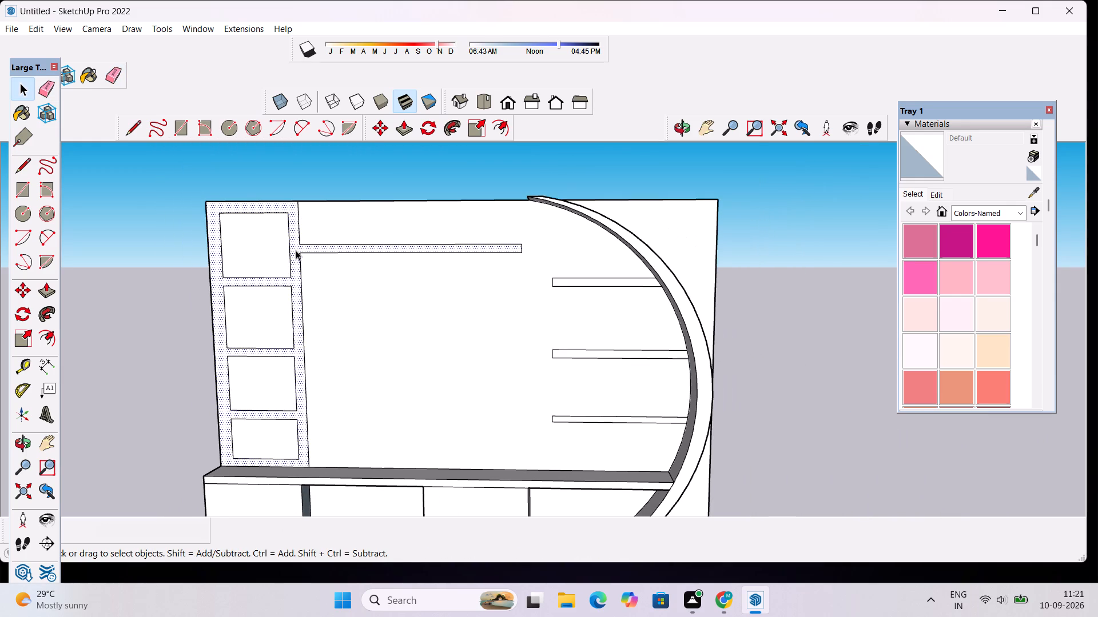
{"action": "key", "text": "p"}
{"action": "left_click", "coordinate": [296, 251]}
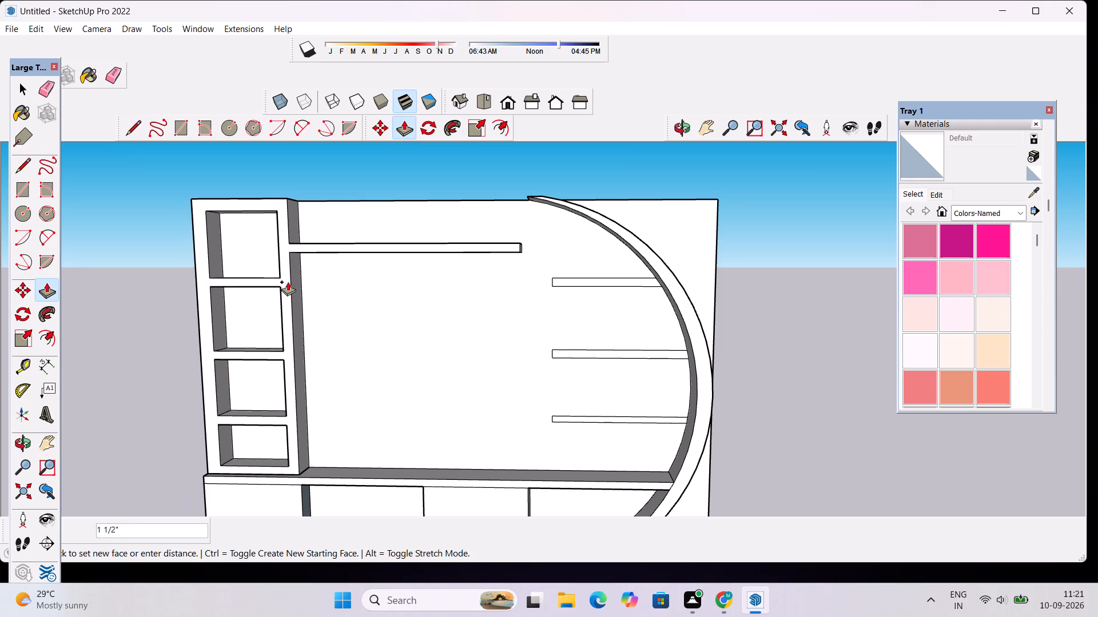
{"action": "scroll", "coordinate": [289, 293], "scroll_direction": "up", "scroll_amount": 9}
{"action": "scroll", "coordinate": [298, 277], "scroll_direction": "down", "scroll_amount": 8}
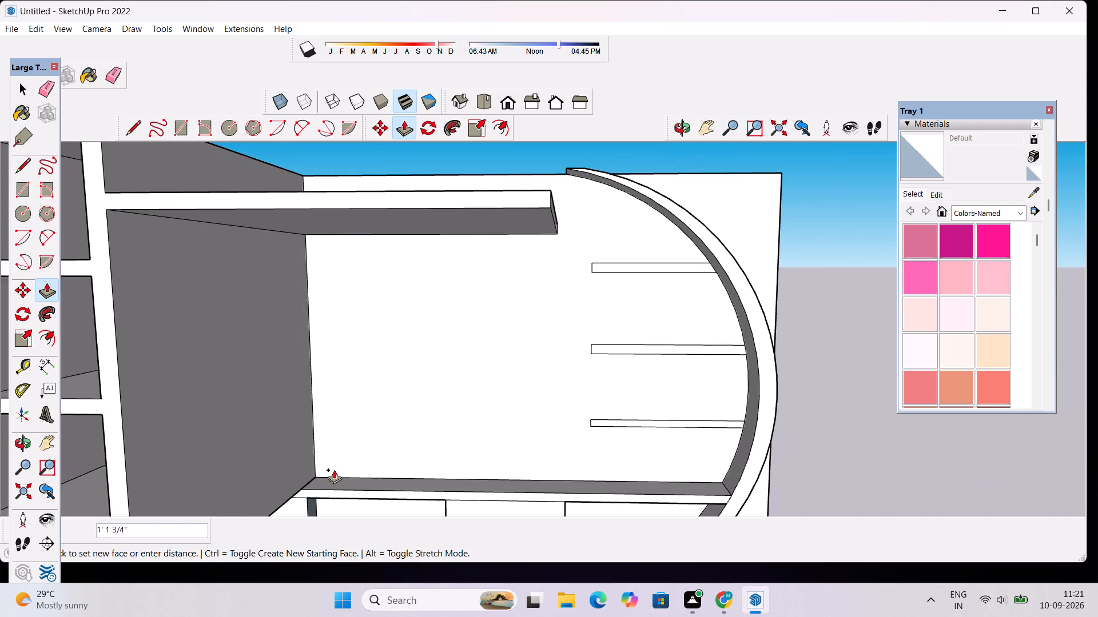
{"action": "scroll", "coordinate": [319, 492], "scroll_direction": "up", "scroll_amount": 5}
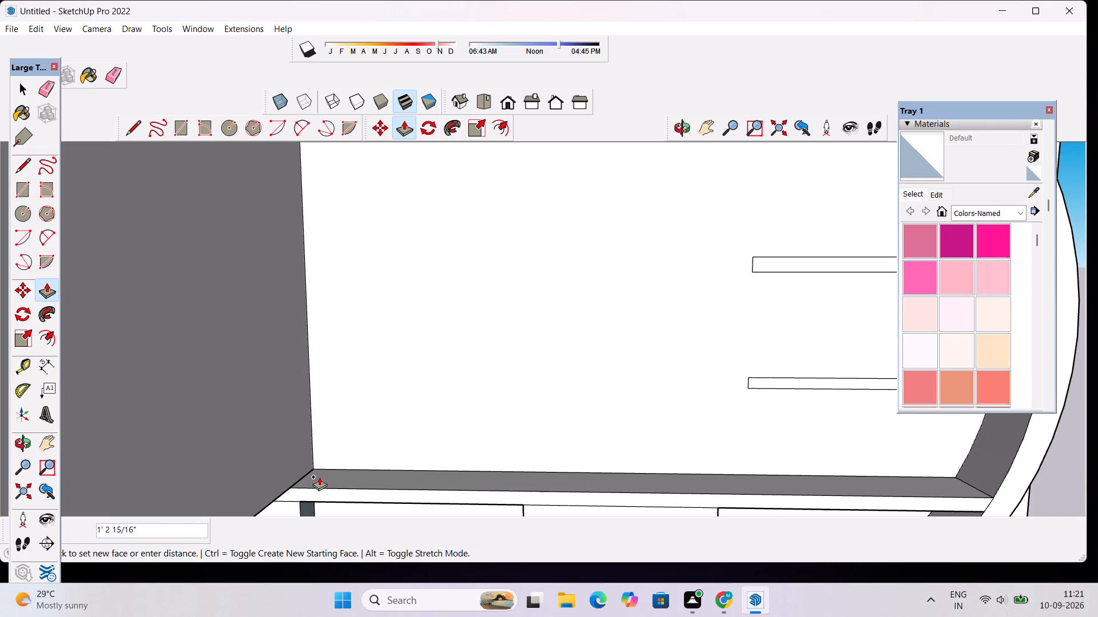
{"action": "scroll", "coordinate": [322, 477], "scroll_direction": "up", "scroll_amount": 5}
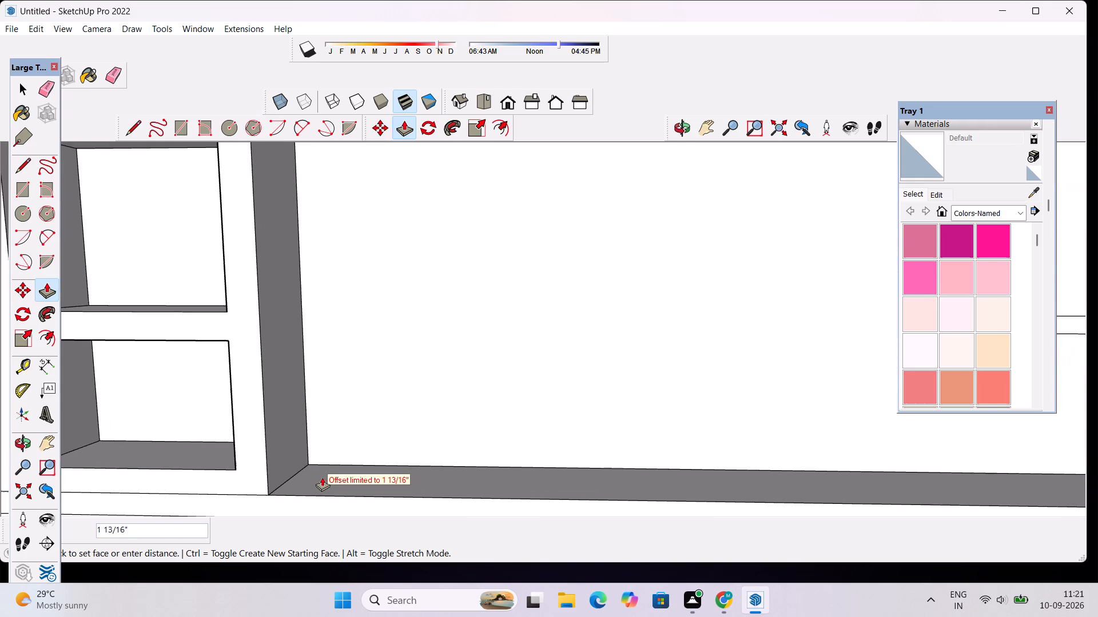
{"action": "scroll", "coordinate": [322, 475], "scroll_direction": "down", "scroll_amount": 4}
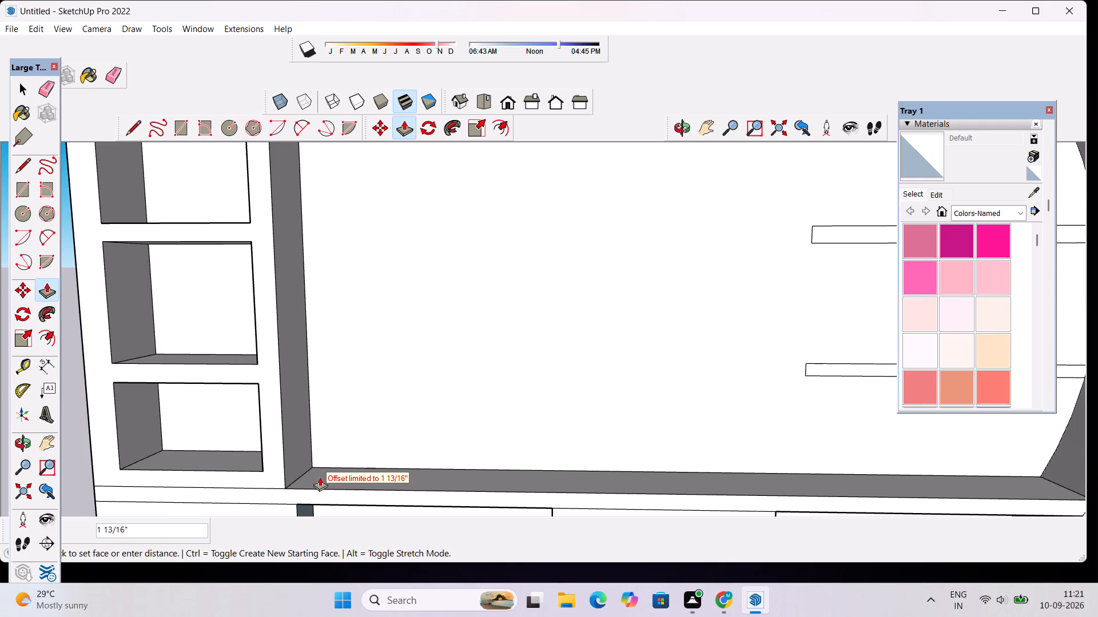
{"action": "left_click", "coordinate": [320, 477]}
{"action": "scroll", "coordinate": [320, 437], "scroll_direction": "down", "scroll_amount": 8}
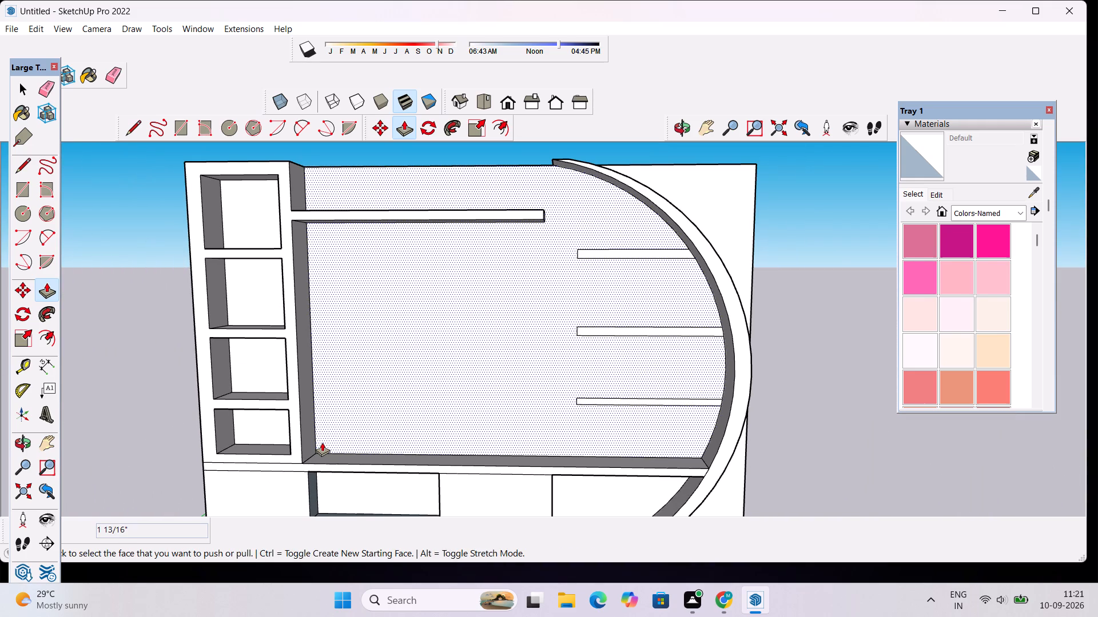
Extrude the three shelf strips inside the curved band 1 13/16" to match the upper shelf's depth.
{"action": "scroll", "coordinate": [321, 414], "scroll_direction": "down", "scroll_amount": 4}
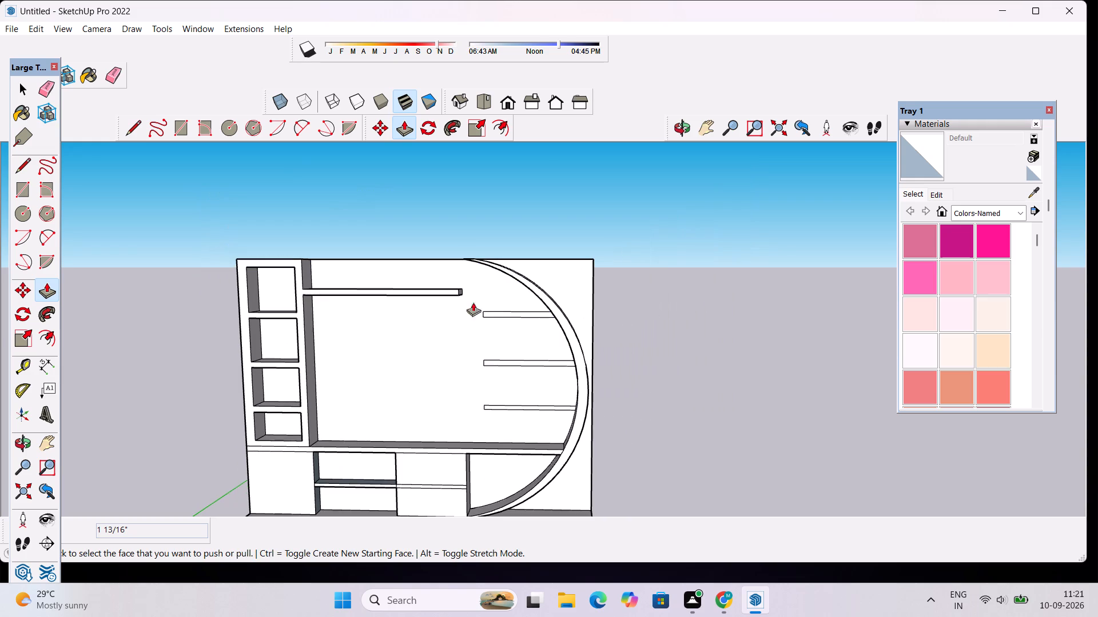
{"action": "scroll", "coordinate": [500, 311], "scroll_direction": "up", "scroll_amount": 7}
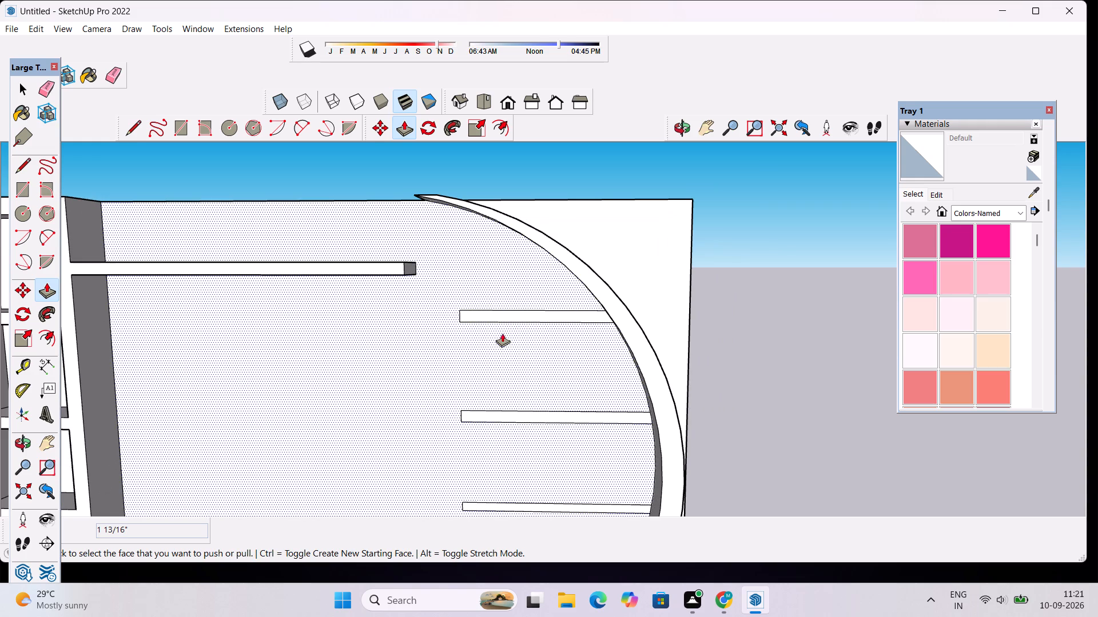
{"action": "left_click", "coordinate": [503, 317]}
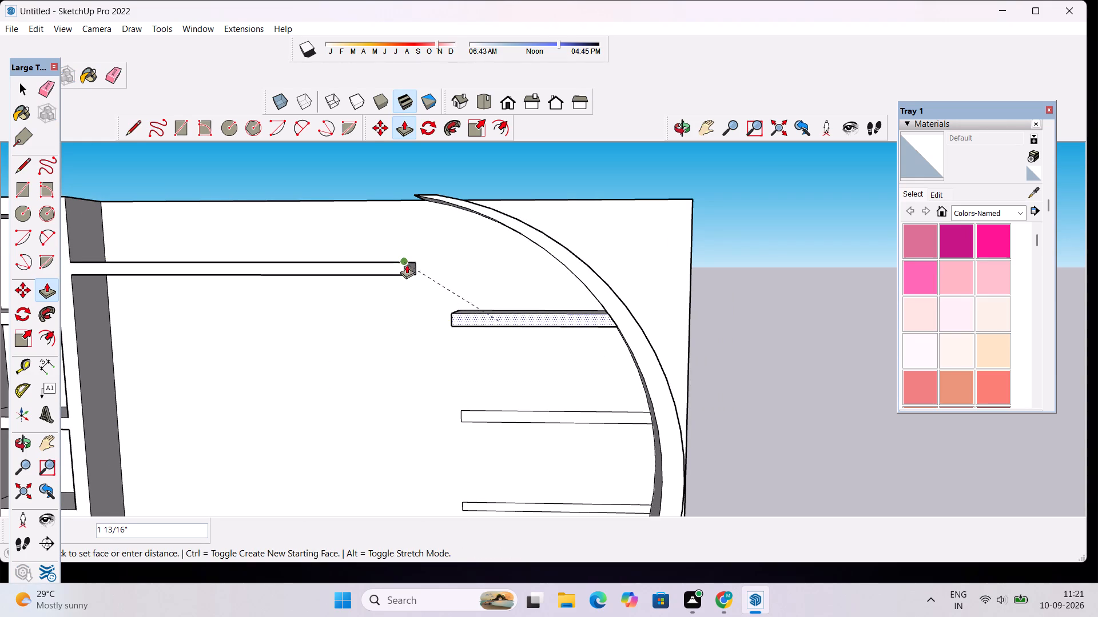
{"action": "left_click", "coordinate": [407, 265]}
{"action": "left_click", "coordinate": [503, 415]}
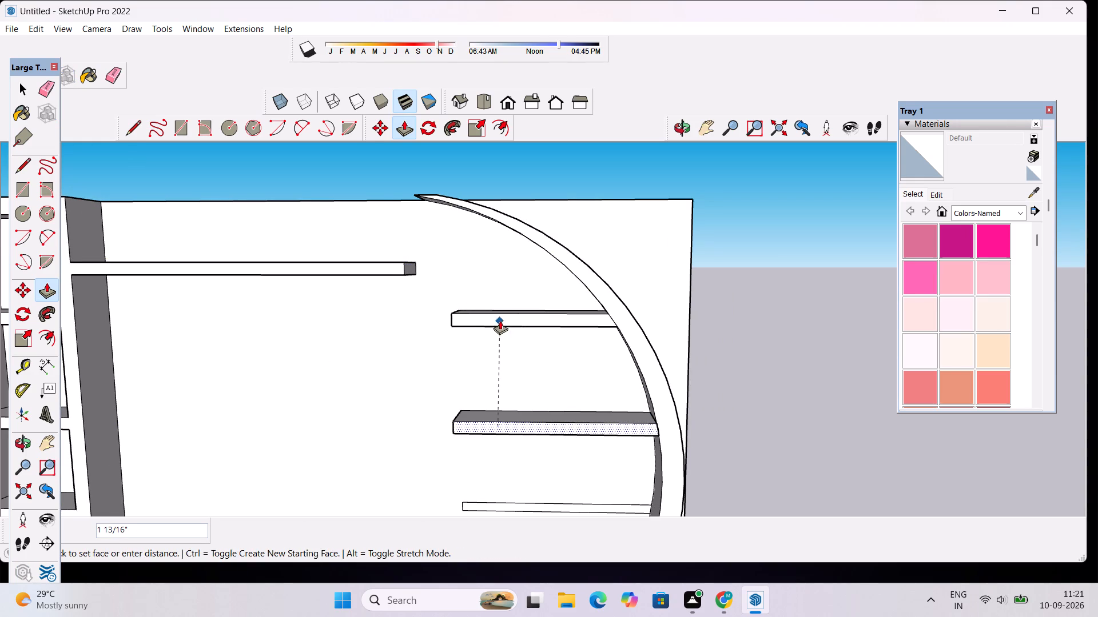
{"action": "left_click", "coordinate": [500, 316]}
{"action": "scroll", "coordinate": [519, 320], "scroll_direction": "down", "scroll_amount": 4}
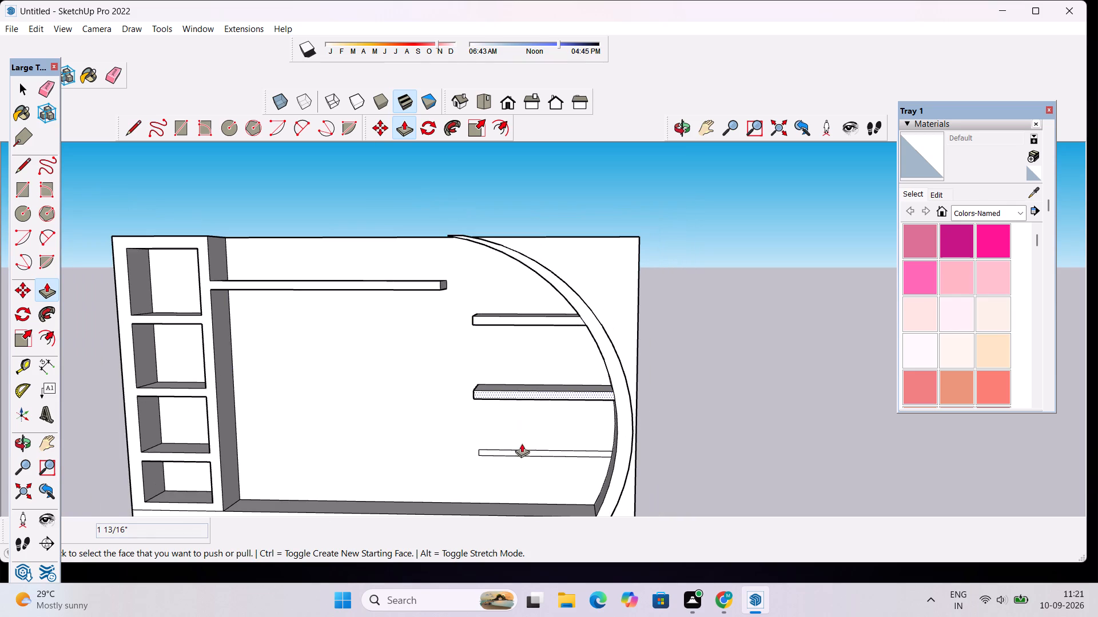
{"action": "left_click", "coordinate": [532, 452]}
{"action": "left_click", "coordinate": [534, 392]}
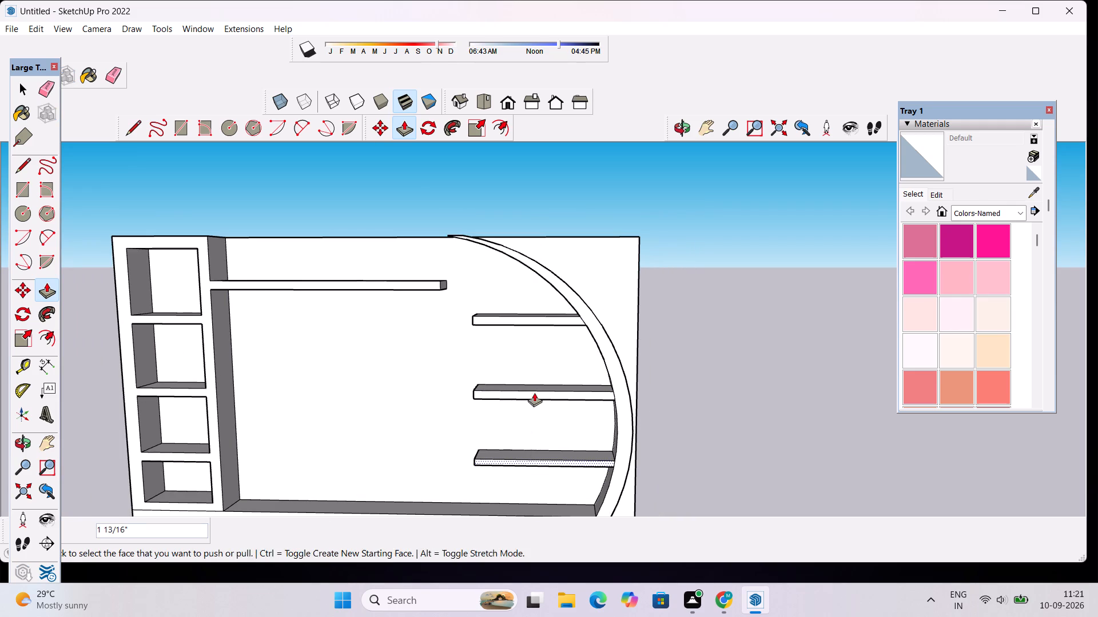
{"action": "key", "text": "space"}
Examine the extruded frame, shelves, curved band and lower cabinets from both sides, above and the front.
{"action": "left_click", "coordinate": [685, 127]}
{"action": "left_click_drag", "start_coordinate": [763, 379], "coordinate": [620, 411]}
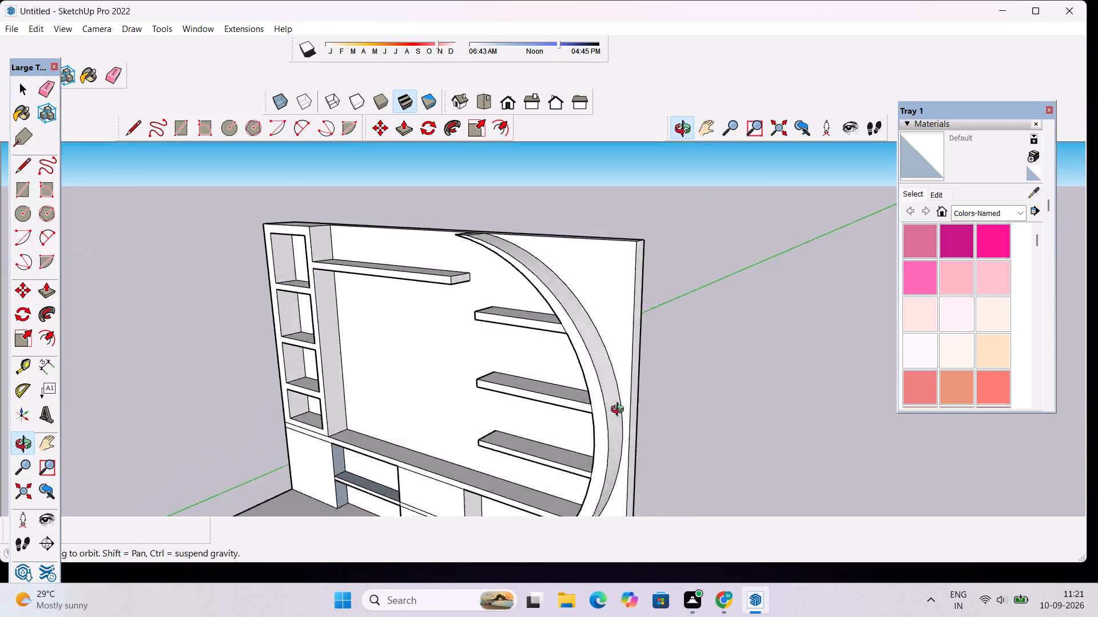
{"action": "left_click_drag", "start_coordinate": [620, 411], "coordinate": [630, 383]}
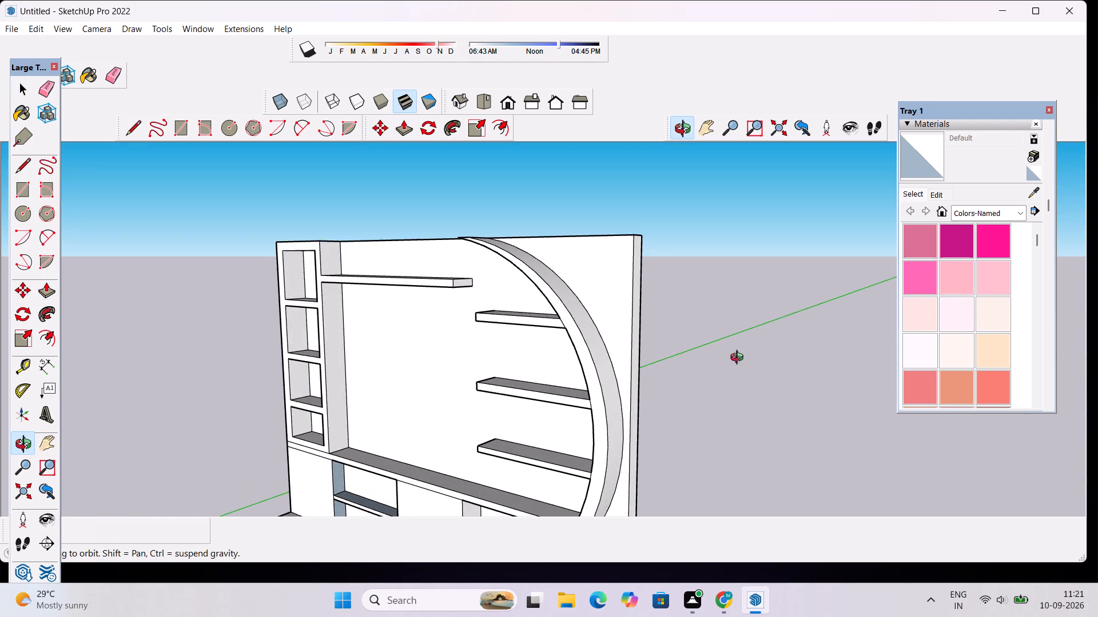
{"action": "scroll", "coordinate": [421, 374], "scroll_direction": "down", "scroll_amount": 5}
{"action": "left_click_drag", "start_coordinate": [329, 454], "coordinate": [496, 402]}
{"action": "left_click_drag", "start_coordinate": [499, 367], "coordinate": [466, 434]}
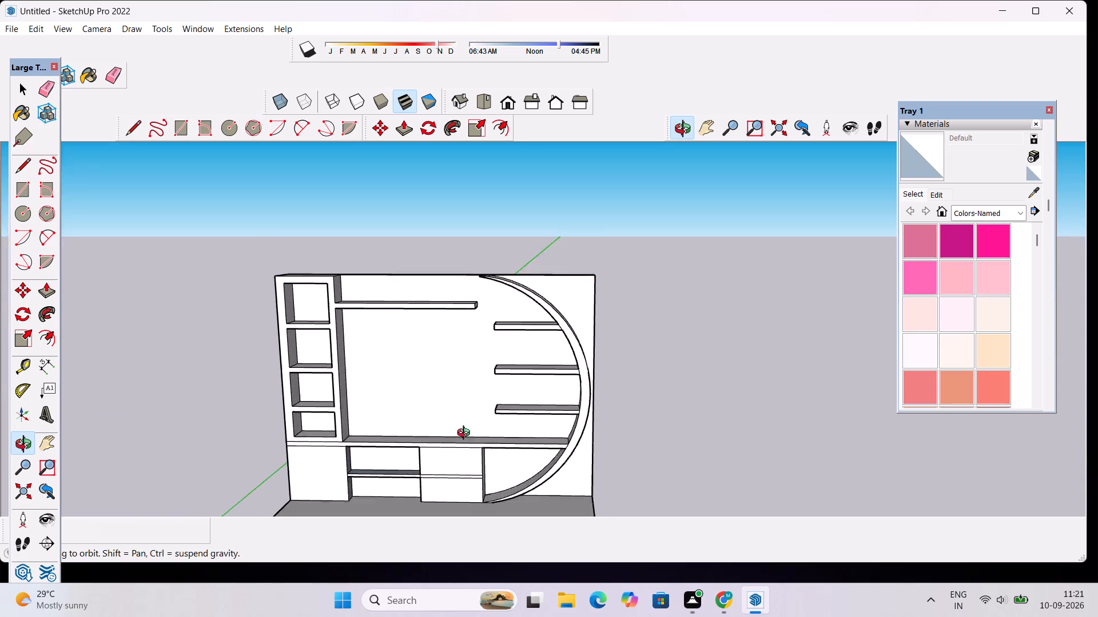
{"action": "left_click_drag", "start_coordinate": [466, 434], "coordinate": [455, 500]}
{"action": "scroll", "coordinate": [395, 351], "scroll_direction": "down", "scroll_amount": 4}
{"action": "left_click_drag", "start_coordinate": [379, 364], "coordinate": [439, 267]}
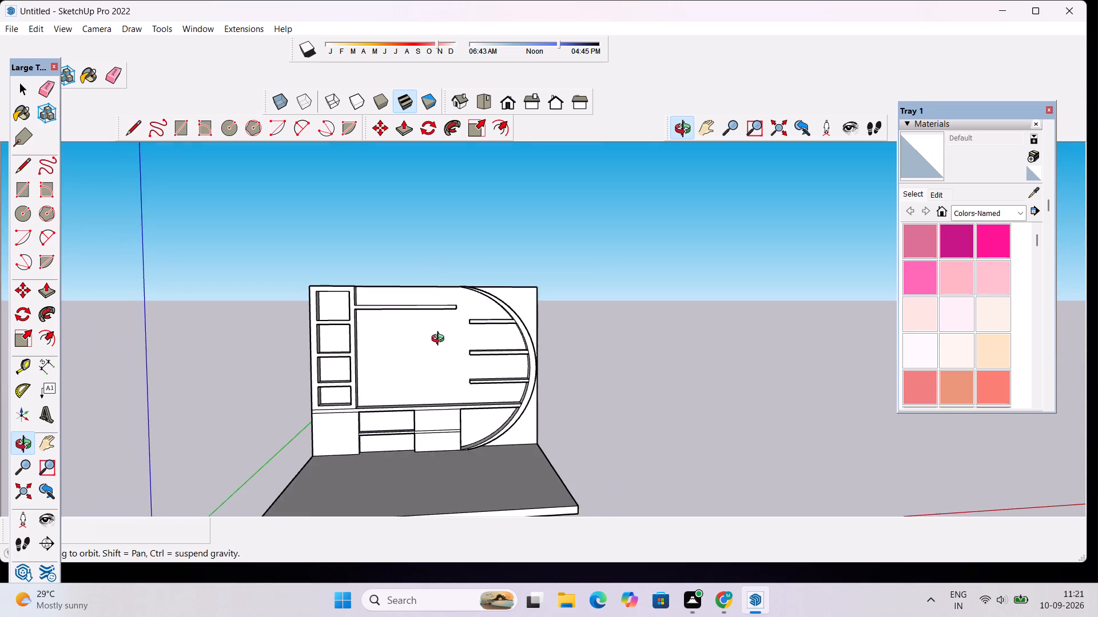
{"action": "scroll", "coordinate": [440, 340], "scroll_direction": "up", "scroll_amount": 6}
{"action": "scroll", "coordinate": [407, 323], "scroll_direction": "down", "scroll_amount": 3}
{"action": "left_click_drag", "start_coordinate": [457, 381], "coordinate": [420, 386]}
{"action": "scroll", "coordinate": [300, 309], "scroll_direction": "up", "scroll_amount": 5}
{"action": "left_click", "coordinate": [391, 352]}
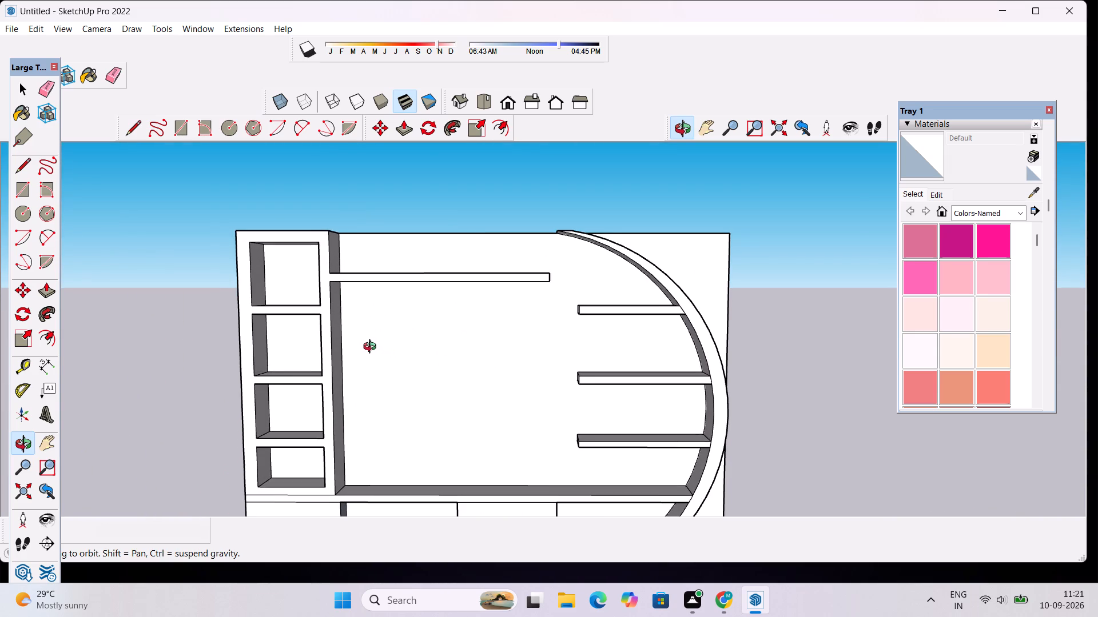
{"action": "scroll", "coordinate": [372, 347], "scroll_direction": "up", "scroll_amount": 4}
{"action": "scroll", "coordinate": [472, 320], "scroll_direction": "down", "scroll_amount": 5}
{"action": "left_click_drag", "start_coordinate": [554, 352], "coordinate": [272, 351]}
{"action": "left_click_drag", "start_coordinate": [205, 340], "coordinate": [604, 341]}
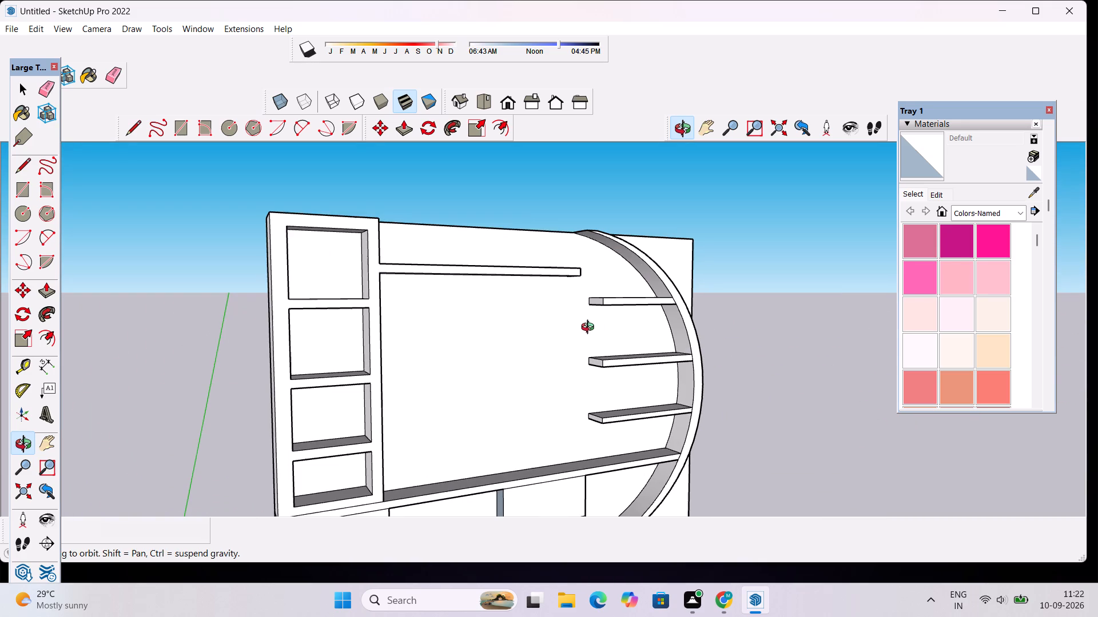
{"action": "left_click_drag", "start_coordinate": [610, 349], "coordinate": [522, 344]}
{"action": "scroll", "coordinate": [476, 272], "scroll_direction": "down", "scroll_amount": 5}
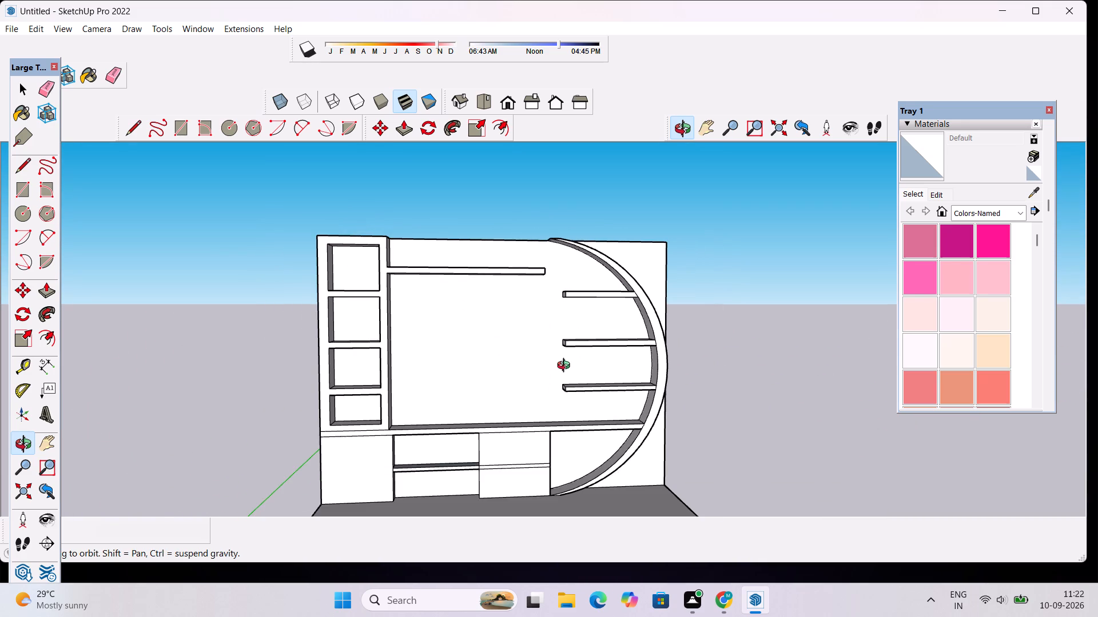
{"action": "scroll", "coordinate": [567, 363], "scroll_direction": "up", "scroll_amount": 4}
{"action": "left_click_drag", "start_coordinate": [647, 272], "coordinate": [742, 355]}
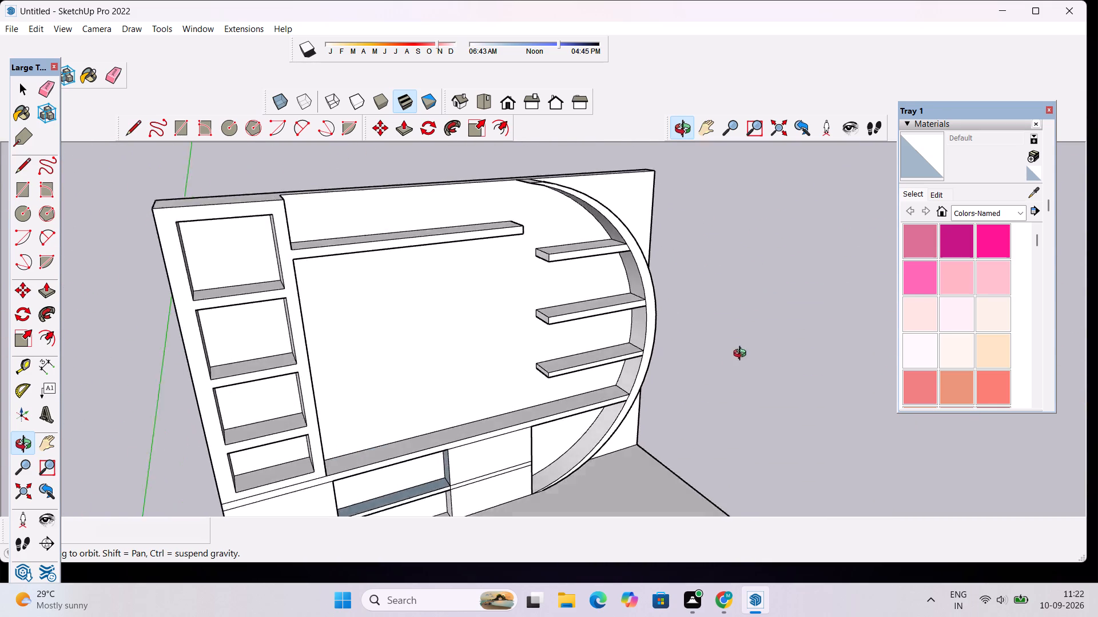
{"action": "left_click_drag", "start_coordinate": [742, 355], "coordinate": [755, 340]}
{"action": "left_click_drag", "start_coordinate": [769, 329], "coordinate": [675, 281]}
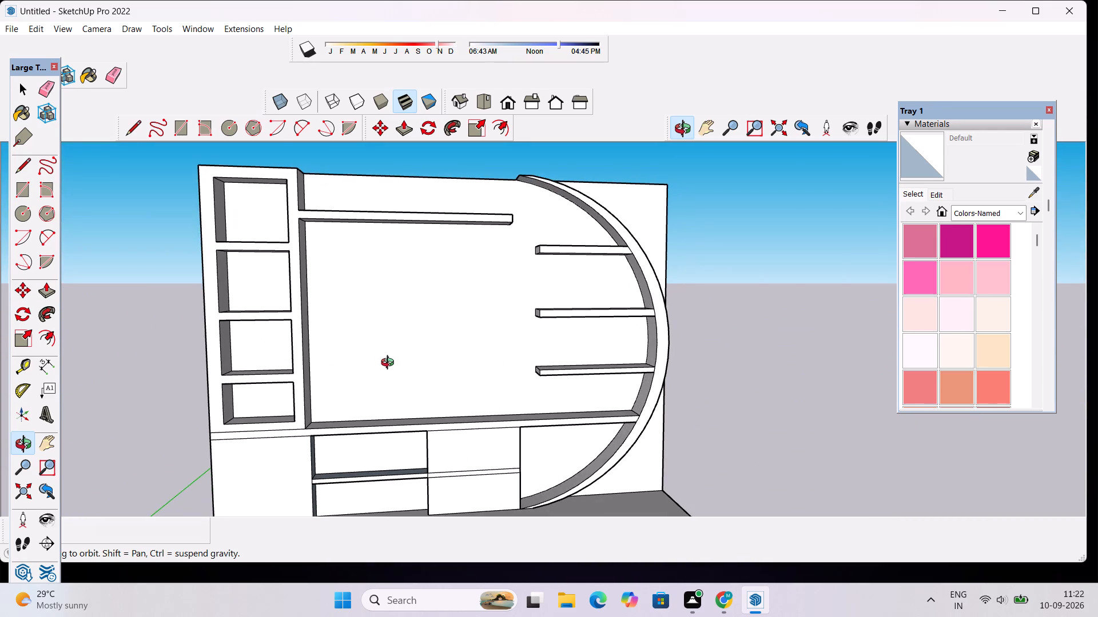
{"action": "scroll", "coordinate": [388, 362], "scroll_direction": "up", "scroll_amount": 5}
{"action": "scroll", "coordinate": [534, 299], "scroll_direction": "down", "scroll_amount": 5}
{"action": "left_click_drag", "start_coordinate": [577, 309], "coordinate": [515, 417]}
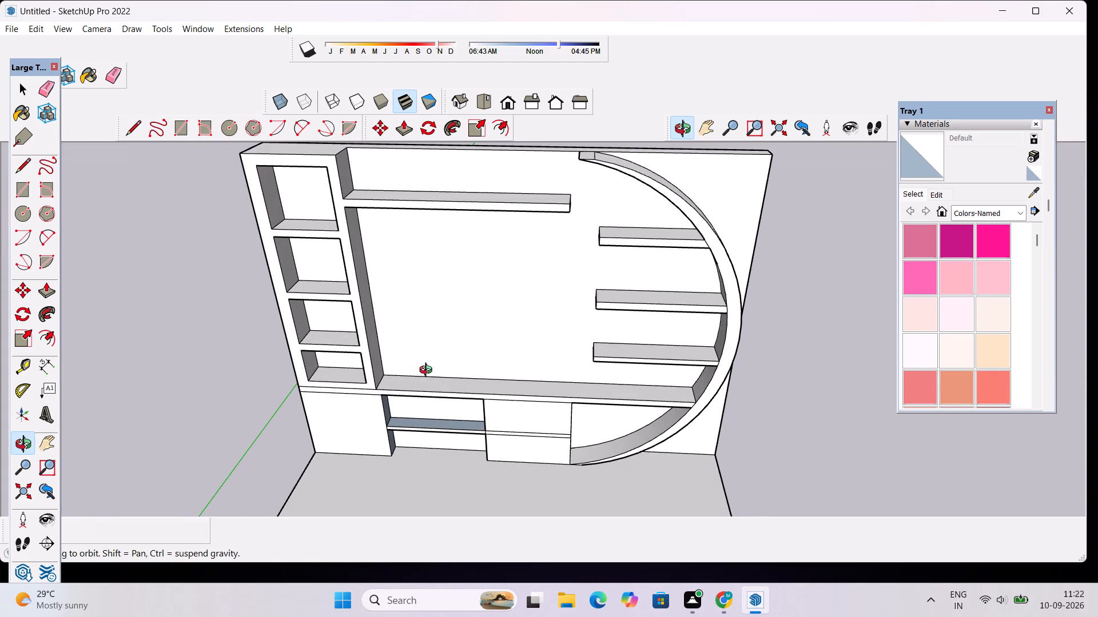
{"action": "scroll", "coordinate": [426, 374], "scroll_direction": "up", "scroll_amount": 4}
{"action": "left_click_drag", "start_coordinate": [443, 420], "coordinate": [476, 332]}
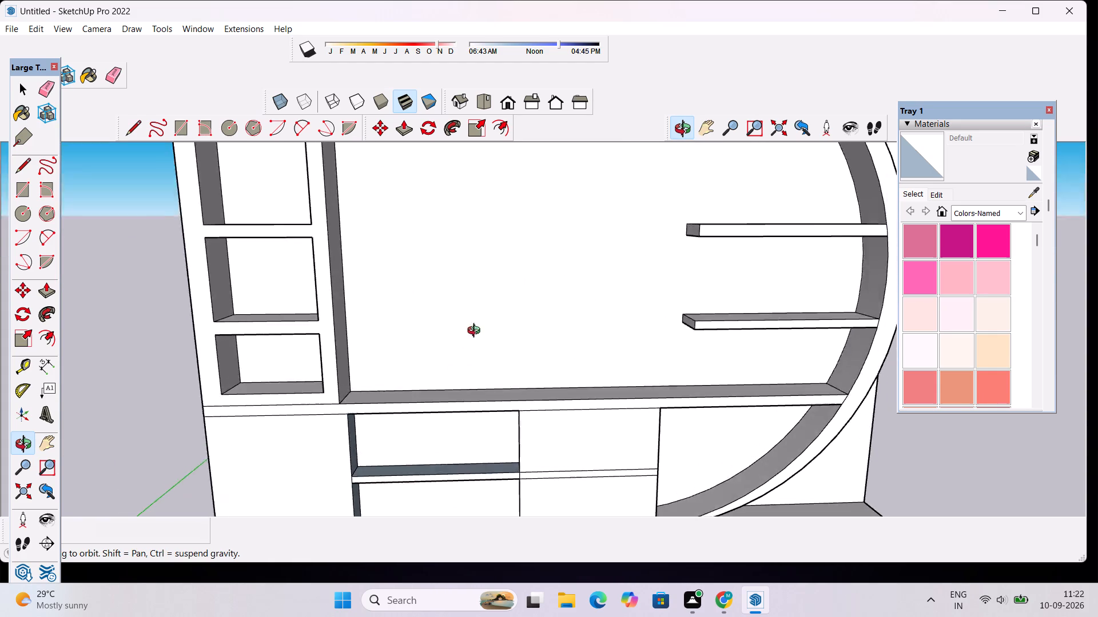
{"action": "left_click_drag", "start_coordinate": [476, 332], "coordinate": [483, 316]}
{"action": "scroll", "coordinate": [487, 307], "scroll_direction": "down", "scroll_amount": 6}
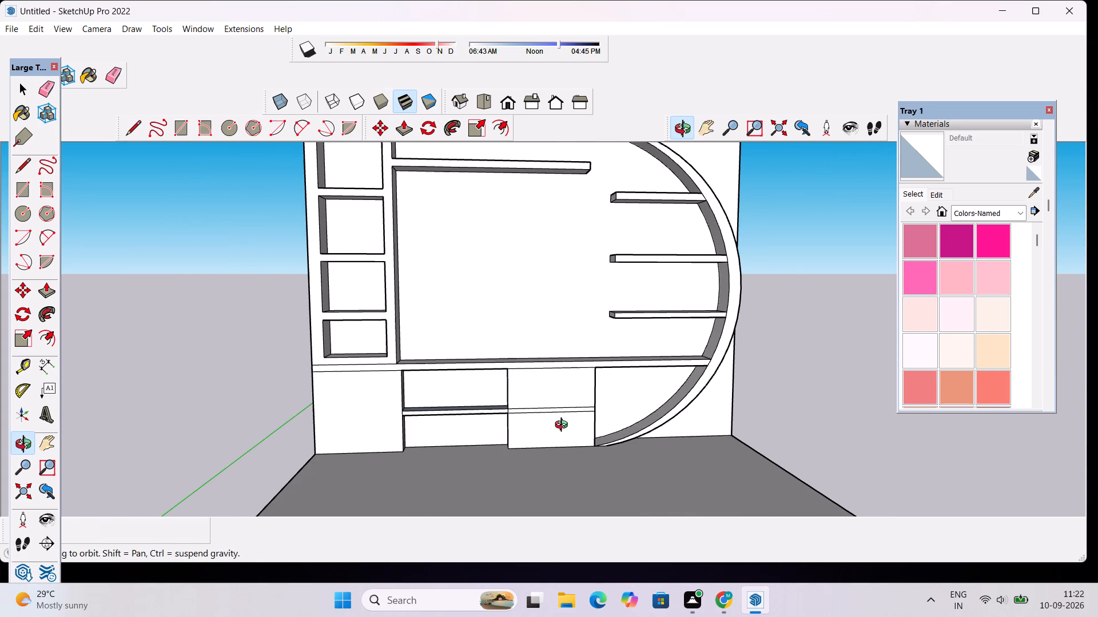
Erase the two horizontal lines across the lower cabinet's closed panel beside the curved band.
{"action": "key", "text": "space"}
{"action": "left_click_drag", "start_coordinate": [552, 386], "coordinate": [551, 391]}
{"action": "key", "text": "space"}
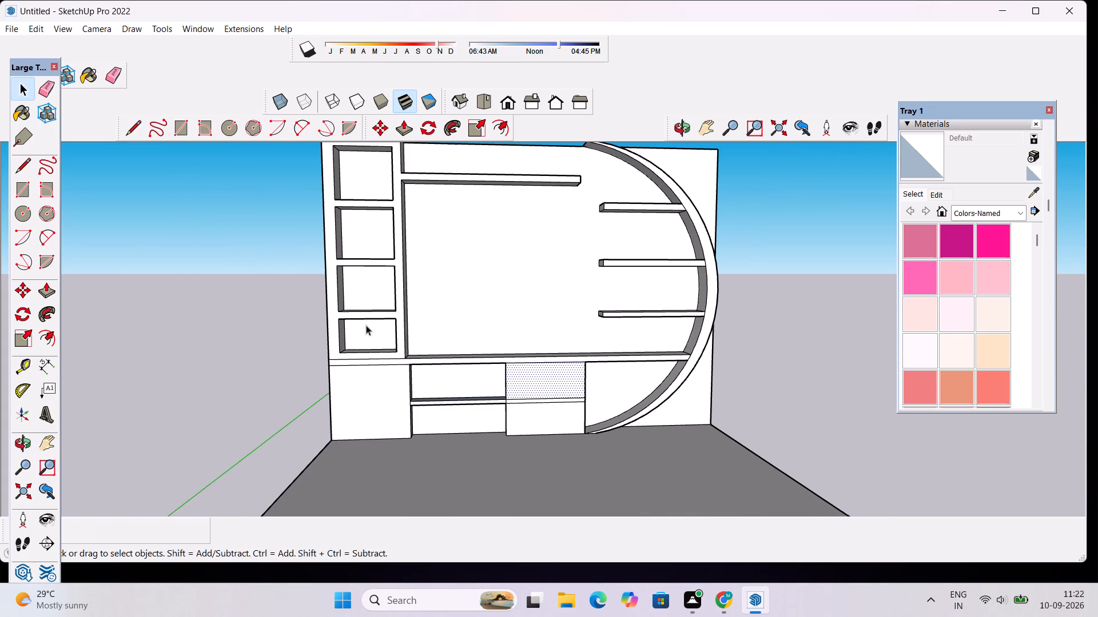
{"action": "left_click", "coordinate": [257, 310]}
{"action": "left_click", "coordinate": [44, 89]}
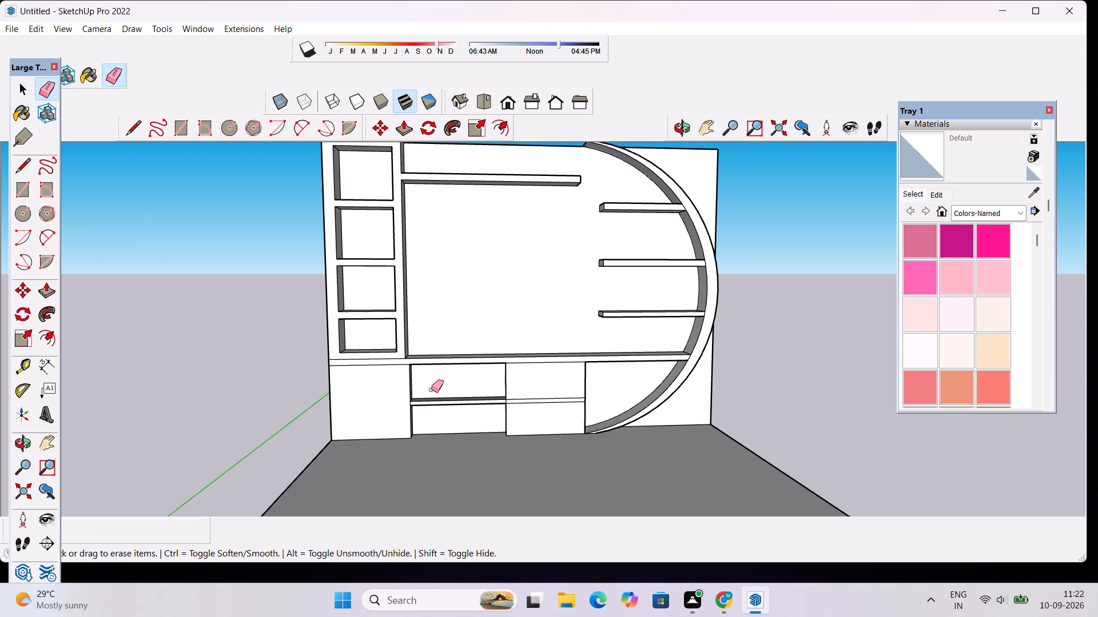
{"action": "left_click_drag", "start_coordinate": [540, 390], "coordinate": [540, 413]}
{"action": "key", "text": "space"}
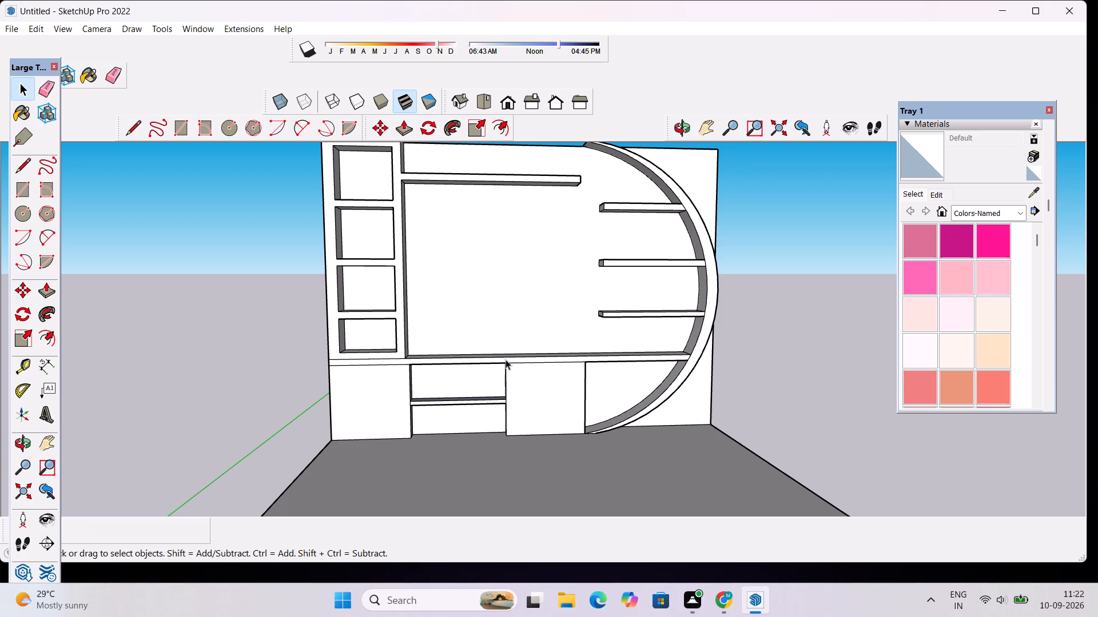
Examine the whole wall unit and the slab above the lower cabinets up close from above.
{"action": "scroll", "coordinate": [530, 357], "scroll_direction": "down", "scroll_amount": 5}
{"action": "scroll", "coordinate": [572, 203], "scroll_direction": "up", "scroll_amount": 5}
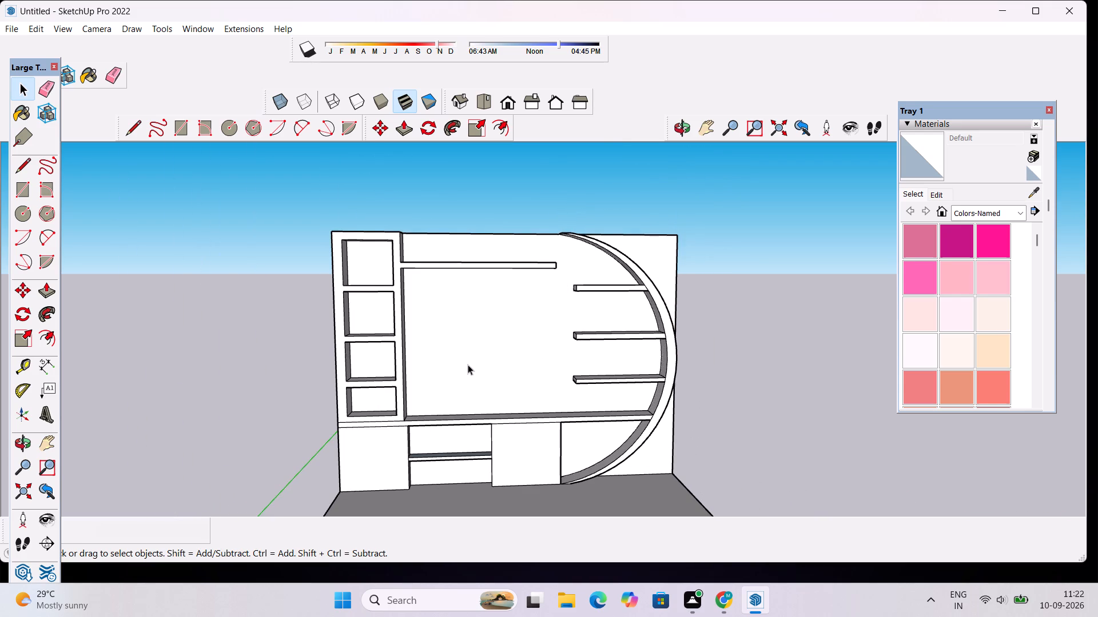
{"action": "scroll", "coordinate": [468, 364], "scroll_direction": "up", "scroll_amount": 1}
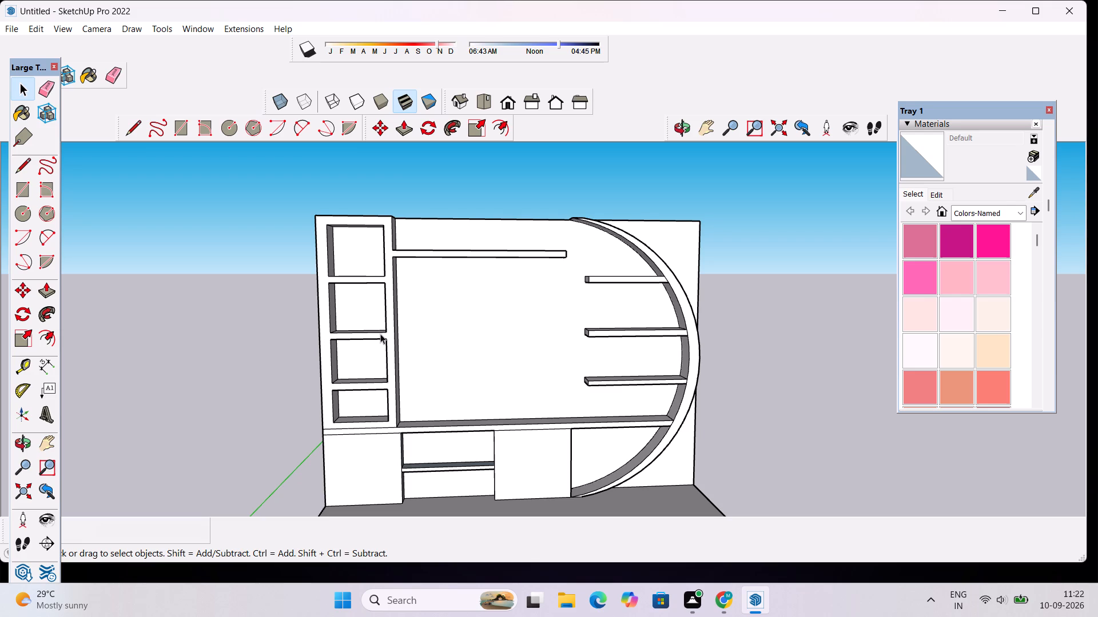
{"action": "scroll", "coordinate": [395, 324], "scroll_direction": "down", "scroll_amount": 1}
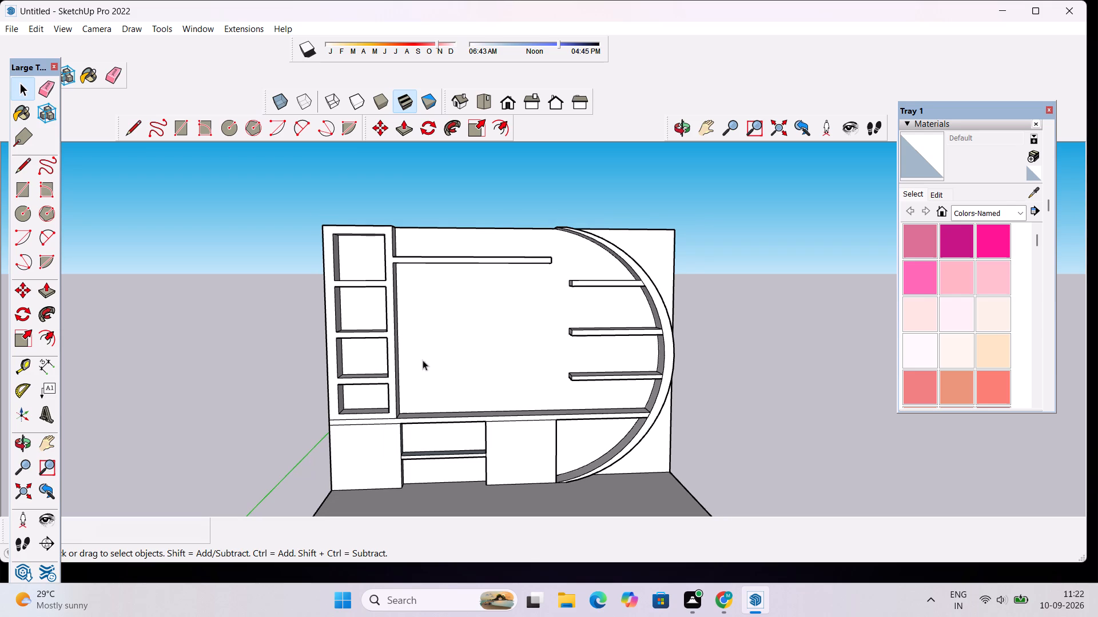
{"action": "scroll", "coordinate": [499, 402], "scroll_direction": "up", "scroll_amount": 4}
{"action": "left_click", "coordinate": [680, 129]}
{"action": "left_click_drag", "start_coordinate": [579, 313], "coordinate": [574, 330]}
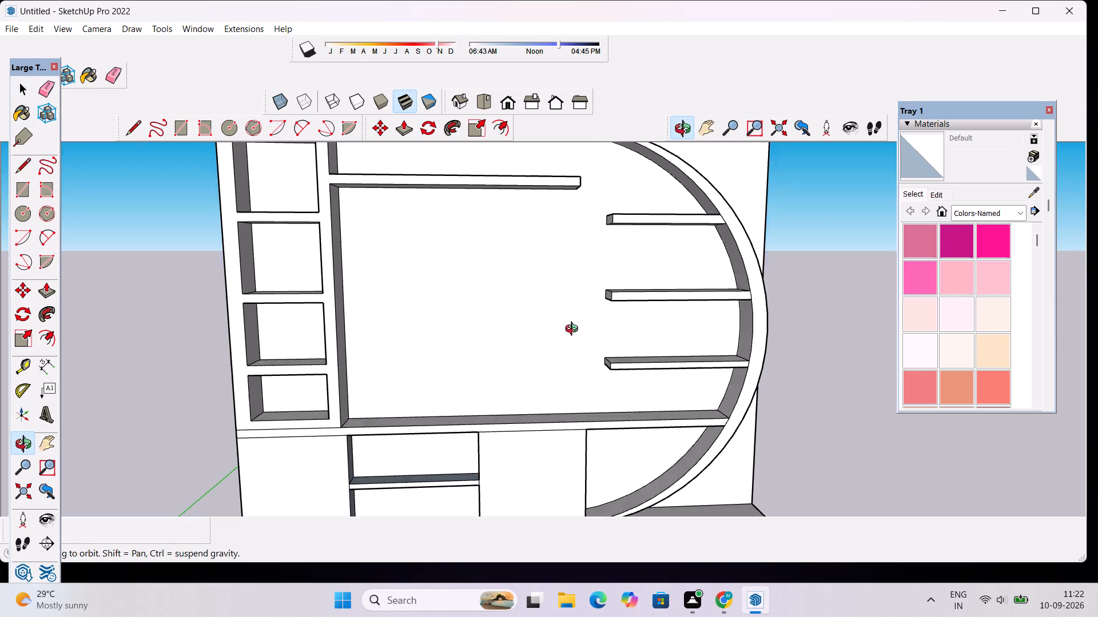
{"action": "left_click_drag", "start_coordinate": [574, 330], "coordinate": [556, 383]}
{"action": "scroll", "coordinate": [514, 419], "scroll_direction": "up", "scroll_amount": 6}
{"action": "left_click_drag", "start_coordinate": [527, 364], "coordinate": [514, 411]}
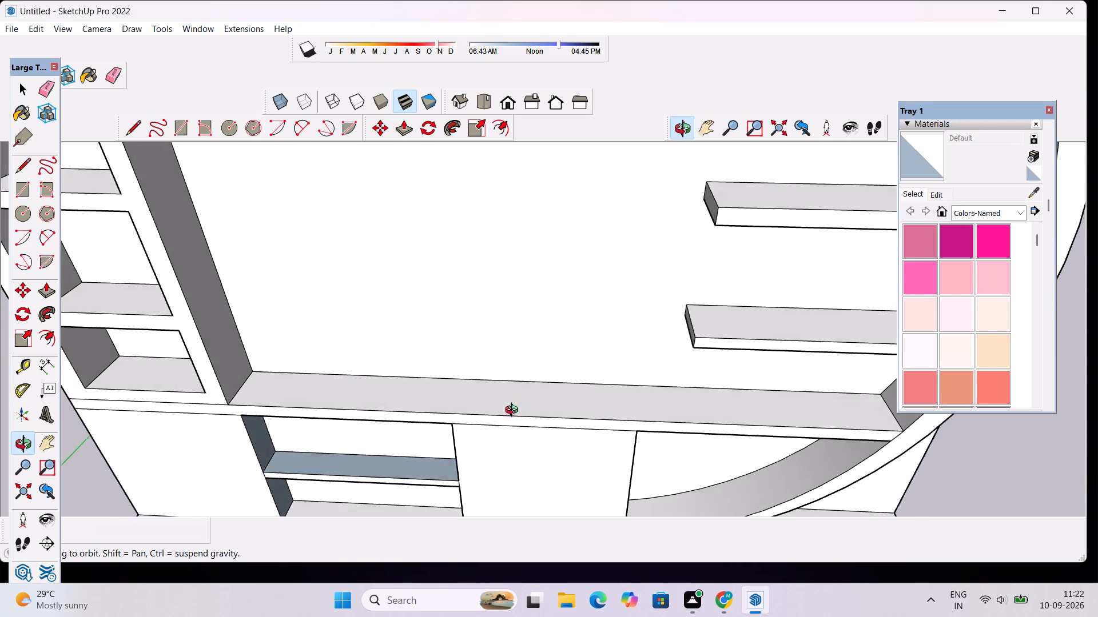
Examine the whole wall unit from above and from the front, including the slab, shelves, curved band and lower cabinets.
{"action": "left_click_drag", "start_coordinate": [514, 411], "coordinate": [527, 356]}
{"action": "scroll", "coordinate": [478, 322], "scroll_direction": "down", "scroll_amount": 7}
{"action": "left_click_drag", "start_coordinate": [475, 363], "coordinate": [475, 353]}
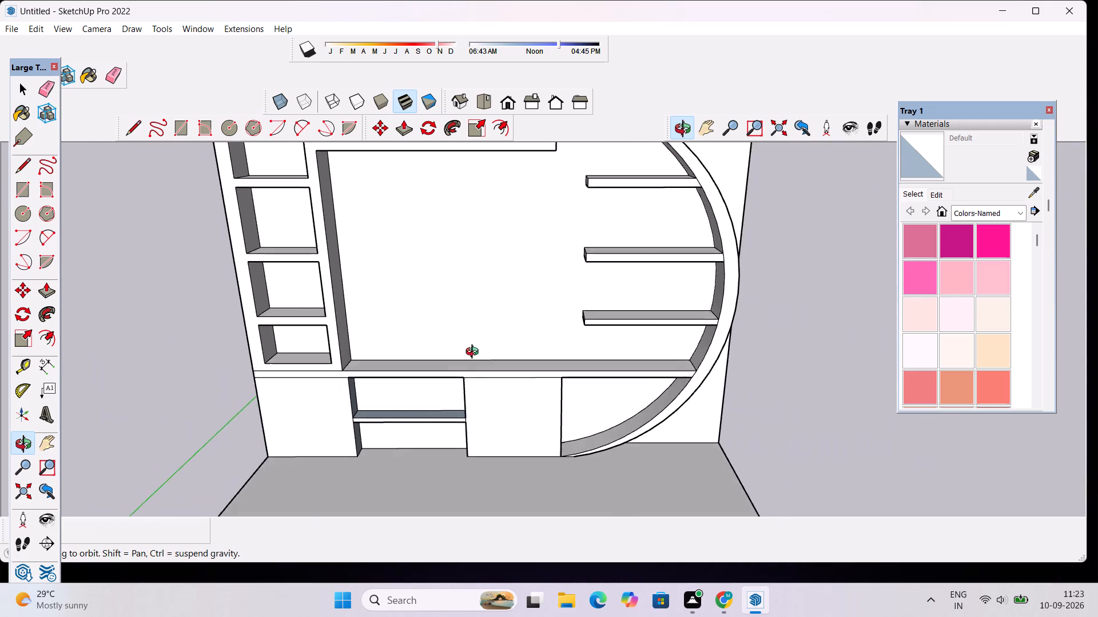
{"action": "left_click_drag", "start_coordinate": [475, 353], "coordinate": [476, 325]}
{"action": "scroll", "coordinate": [476, 321], "scroll_direction": "up", "scroll_amount": 5}
{"action": "scroll", "coordinate": [480, 318], "scroll_direction": "down", "scroll_amount": 4}
{"action": "left_click_drag", "start_coordinate": [541, 391], "coordinate": [537, 360]}
{"action": "scroll", "coordinate": [582, 351], "scroll_direction": "down", "scroll_amount": 3}
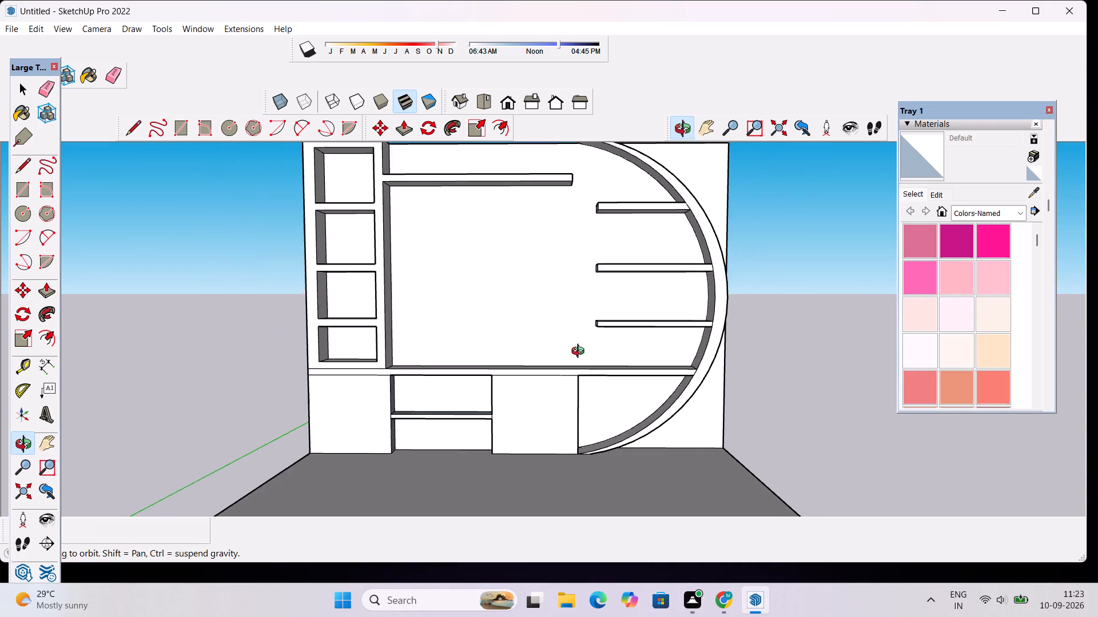
{"action": "scroll", "coordinate": [580, 352], "scroll_direction": "down", "scroll_amount": 2}
{"action": "left_click_drag", "start_coordinate": [754, 362], "coordinate": [742, 356]}
Draw a circle of about 2 13/16" radius flat on the empty ground beside the wall unit, past the curved band.
{"action": "left_click", "coordinate": [709, 135]}
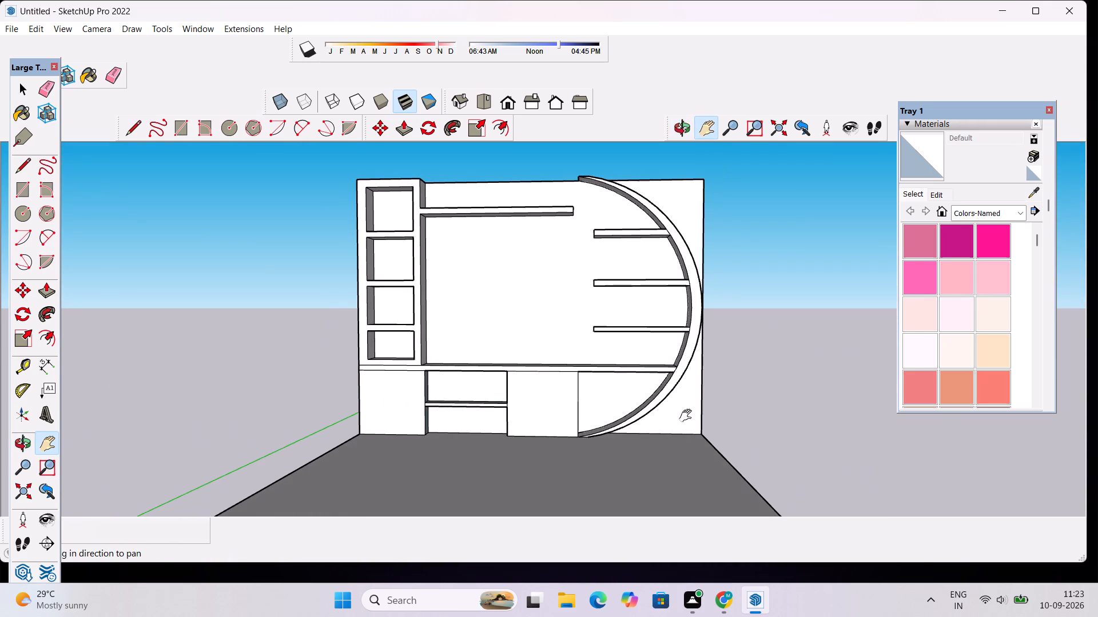
{"action": "left_click_drag", "start_coordinate": [709, 456], "coordinate": [450, 448]}
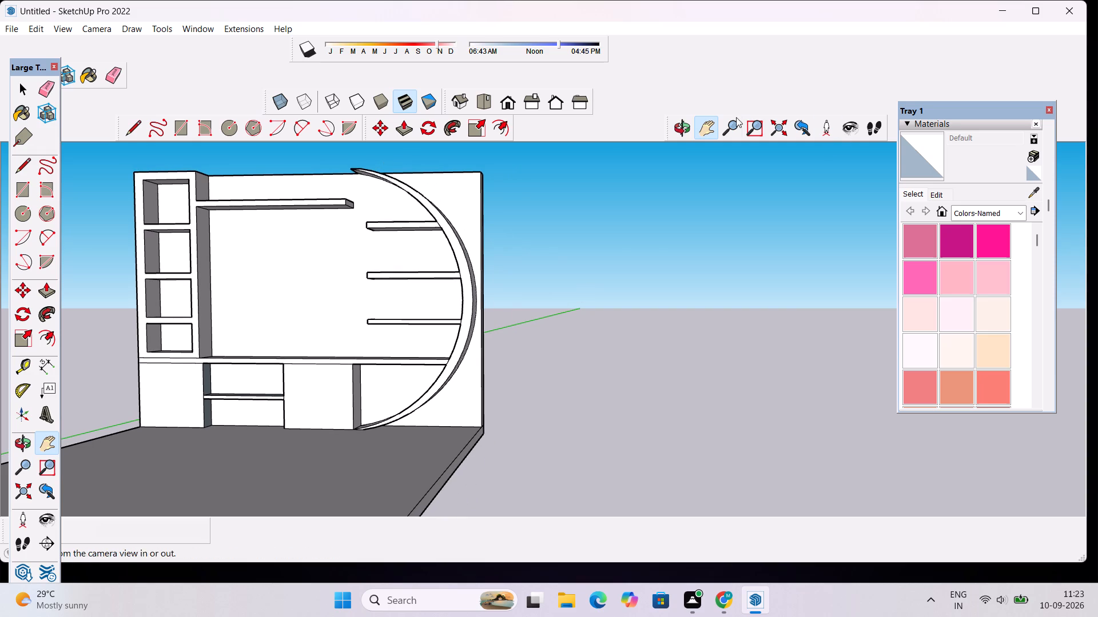
{"action": "left_click", "coordinate": [685, 133]}
{"action": "left_click_drag", "start_coordinate": [667, 222], "coordinate": [683, 339]}
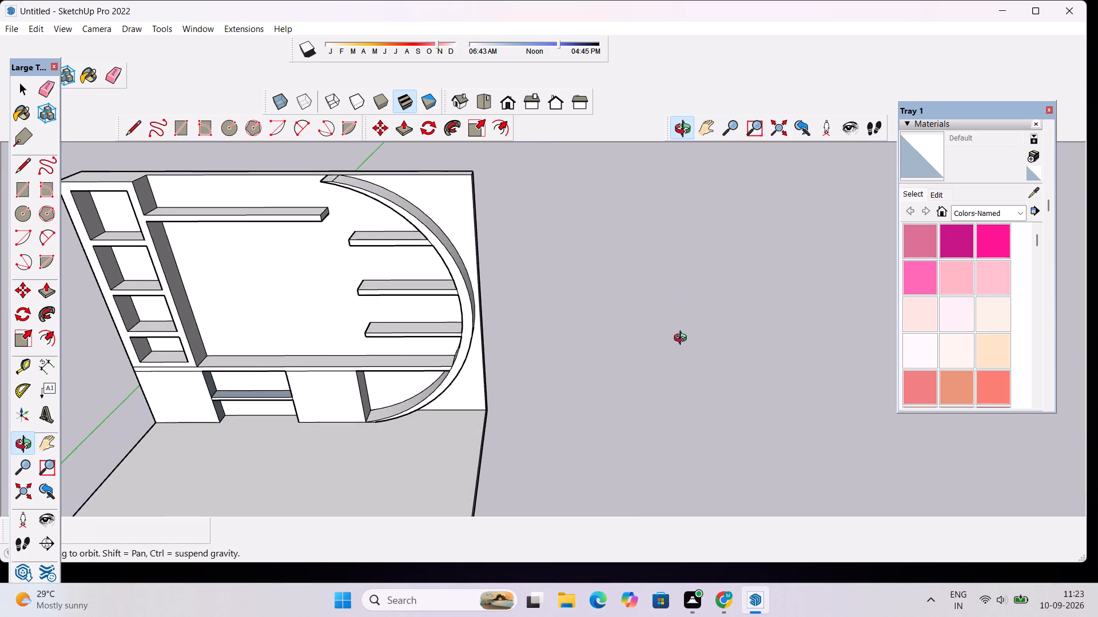
{"action": "left_click_drag", "start_coordinate": [683, 339], "coordinate": [683, 338]}
{"action": "scroll", "coordinate": [571, 390], "scroll_direction": "down", "scroll_amount": 3}
{"action": "scroll", "coordinate": [591, 439], "scroll_direction": "up", "scroll_amount": 1}
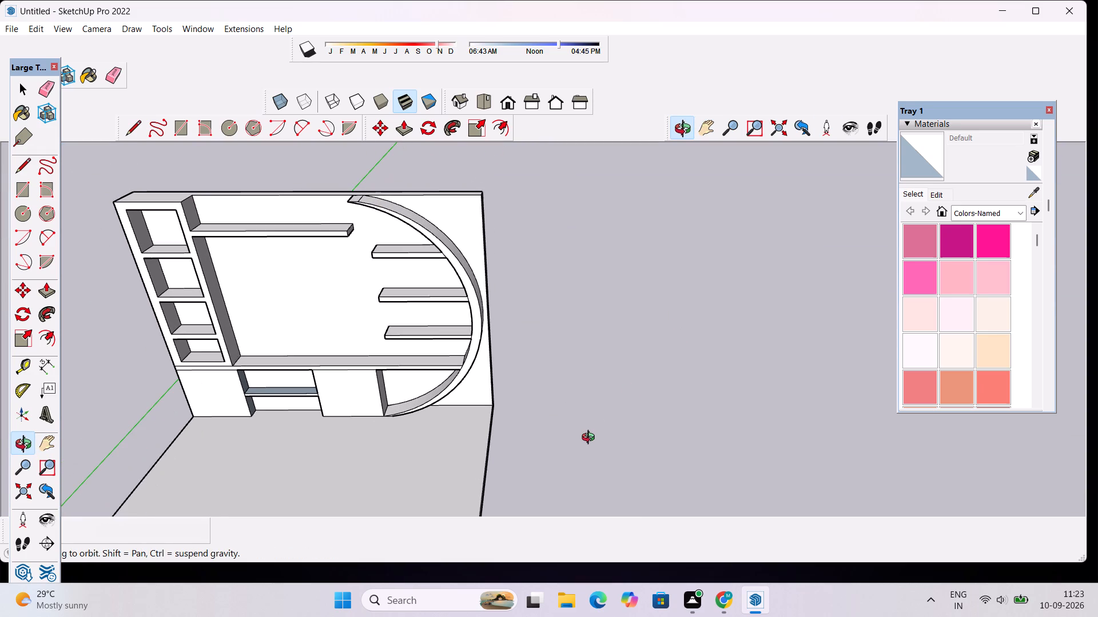
{"action": "key", "text": "space"}
{"action": "key", "text": "c"}
{"action": "left_click", "coordinate": [637, 422]}
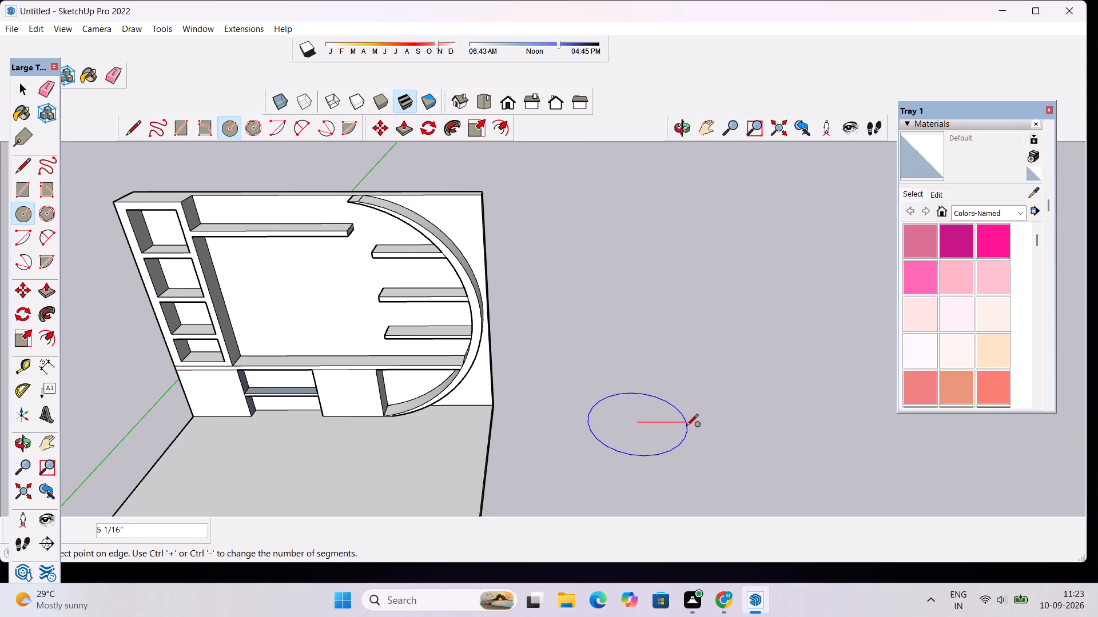
{"action": "left_click", "coordinate": [665, 426]}
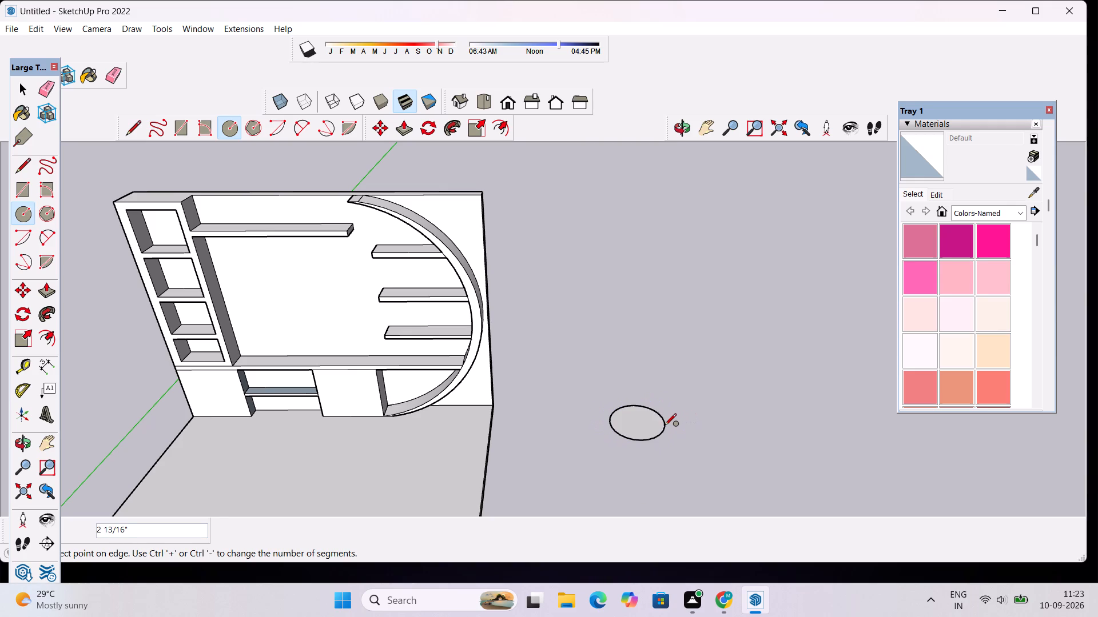
Scale the circle into a long narrow ellipse, about 1.72 times along its length and 0.71 across its width.
{"action": "key", "text": "space"}
{"action": "double_click", "coordinate": [640, 423]}
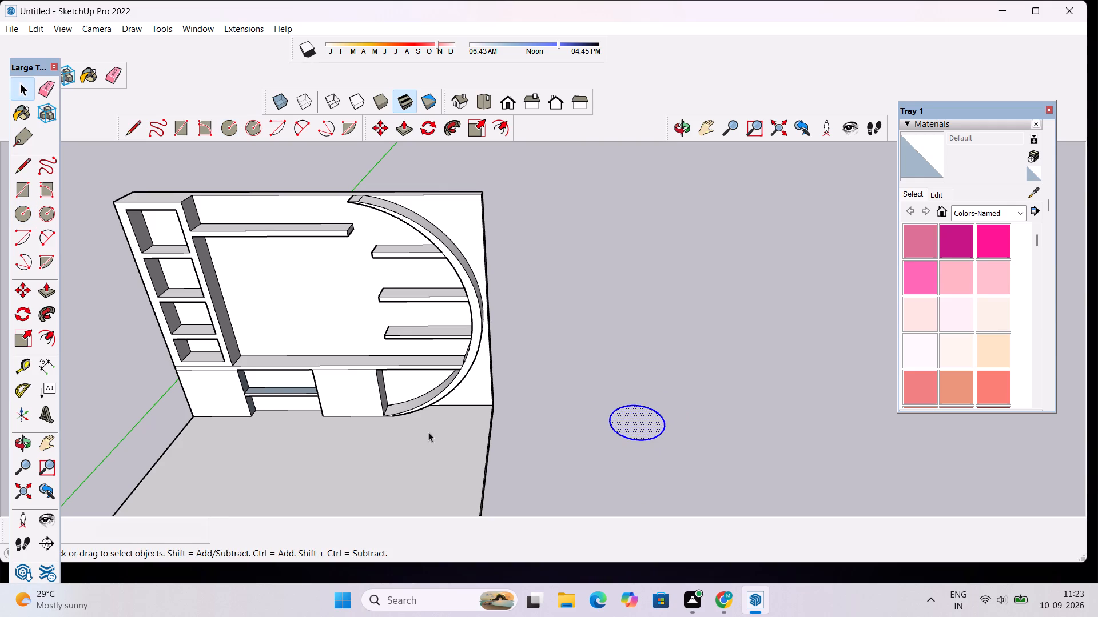
{"action": "left_click", "coordinate": [25, 339]}
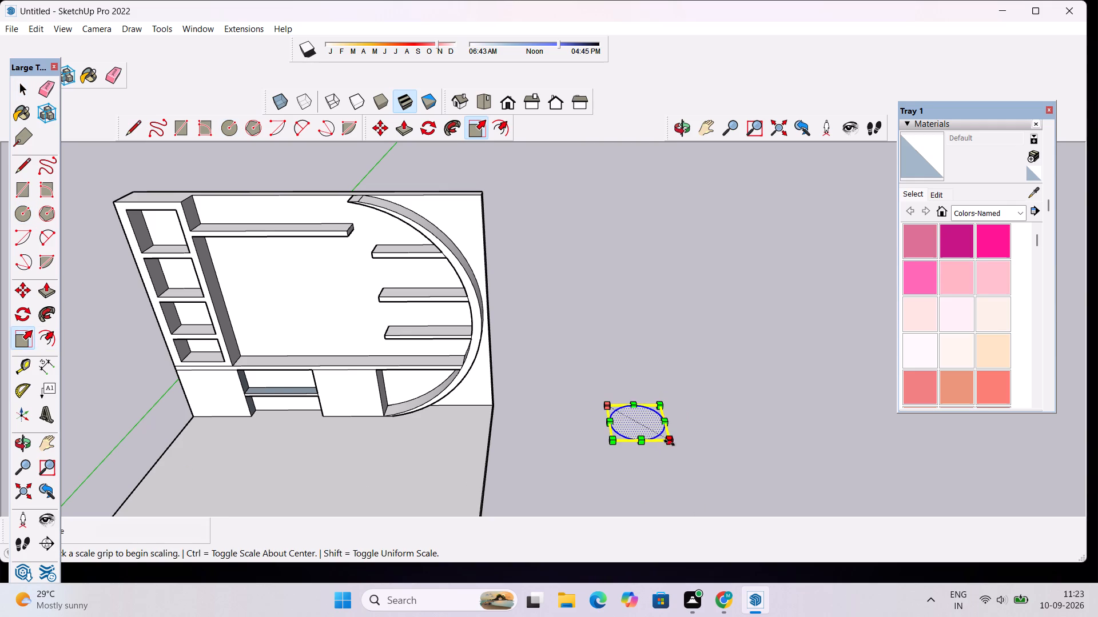
{"action": "left_click", "coordinate": [667, 424]}
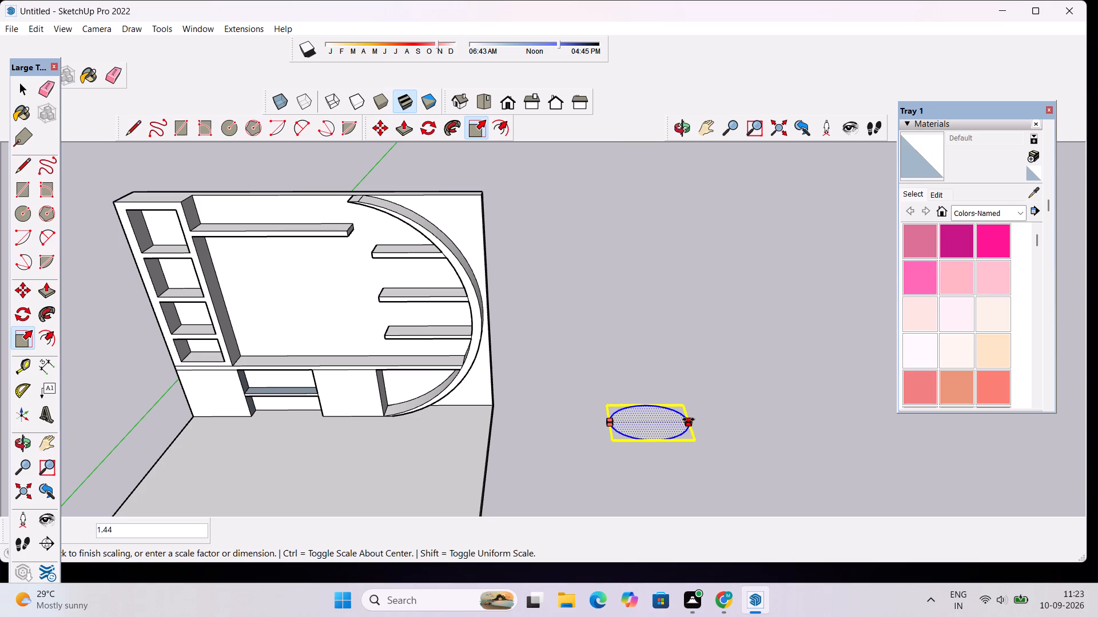
{"action": "left_click", "coordinate": [701, 414]}
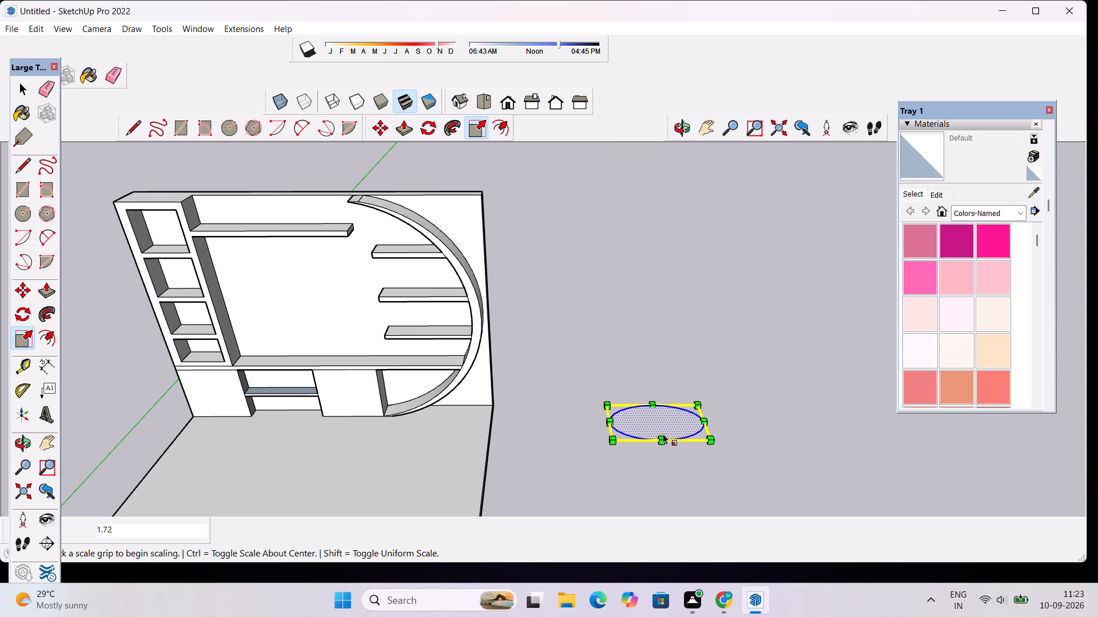
{"action": "left_click", "coordinate": [660, 438]}
{"action": "left_click", "coordinate": [660, 430]}
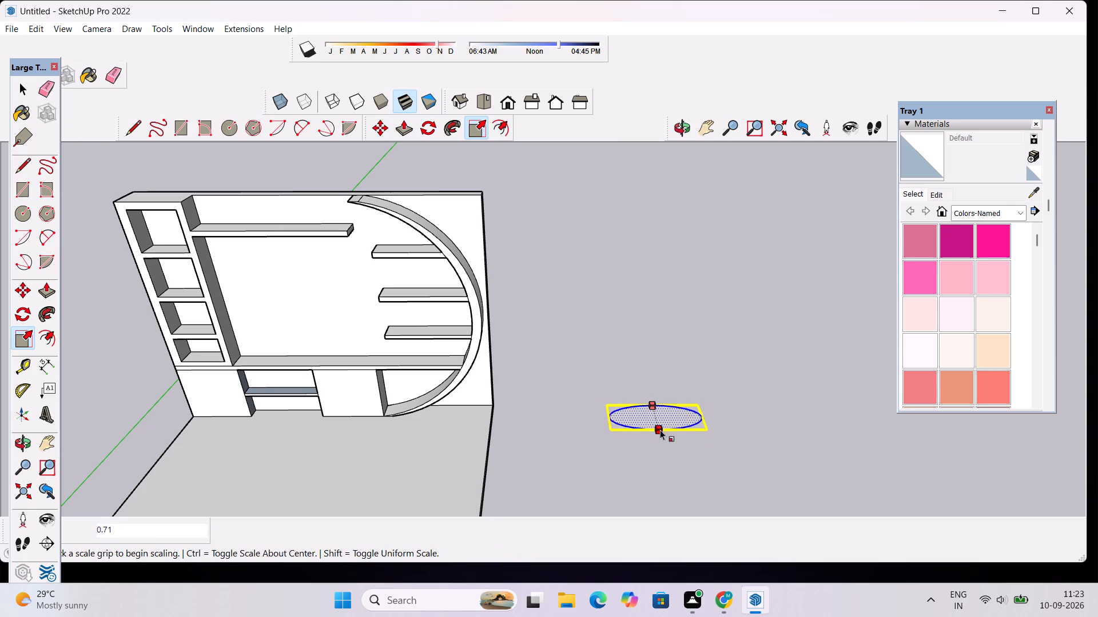
Push/Pull the ellipse beside the wall unit up about 1/4" into a thin elliptical disc.
{"action": "key", "text": "space"}
{"action": "left_click", "coordinate": [667, 417]}
{"action": "key", "text": "p"}
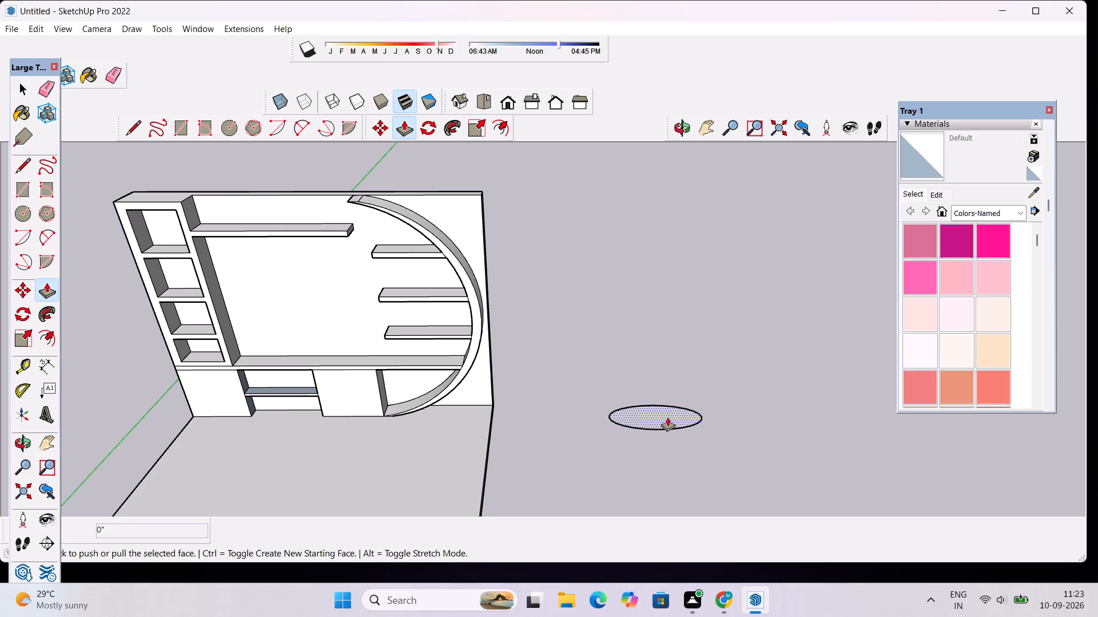
{"action": "left_click", "coordinate": [667, 417]}
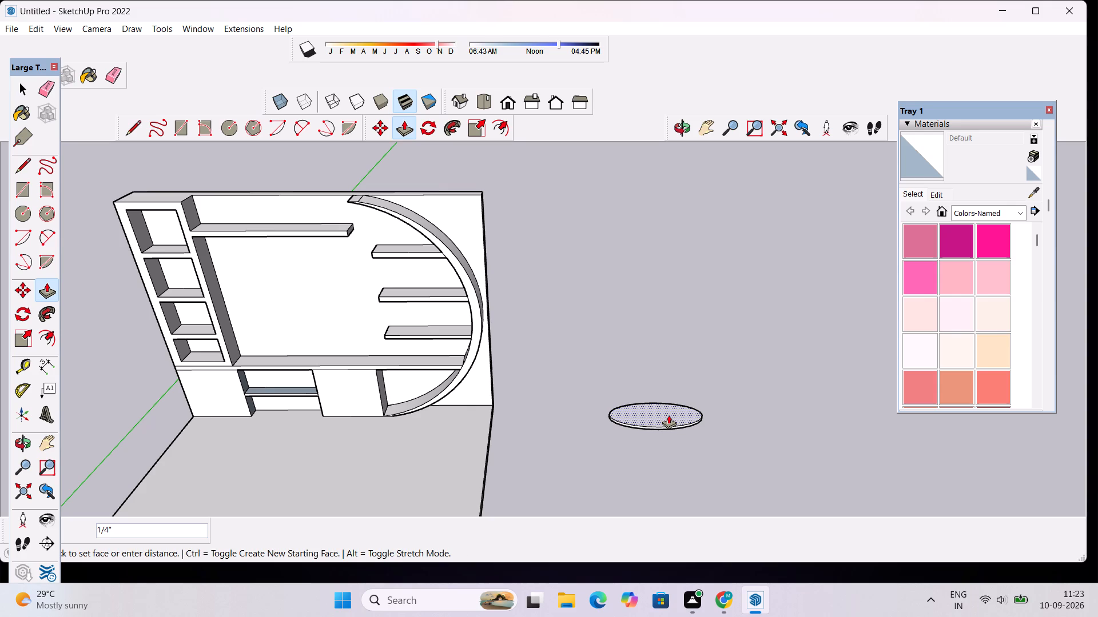
{"action": "left_click", "coordinate": [669, 415]}
{"action": "key", "text": "space"}
{"action": "left_click", "coordinate": [717, 388]}
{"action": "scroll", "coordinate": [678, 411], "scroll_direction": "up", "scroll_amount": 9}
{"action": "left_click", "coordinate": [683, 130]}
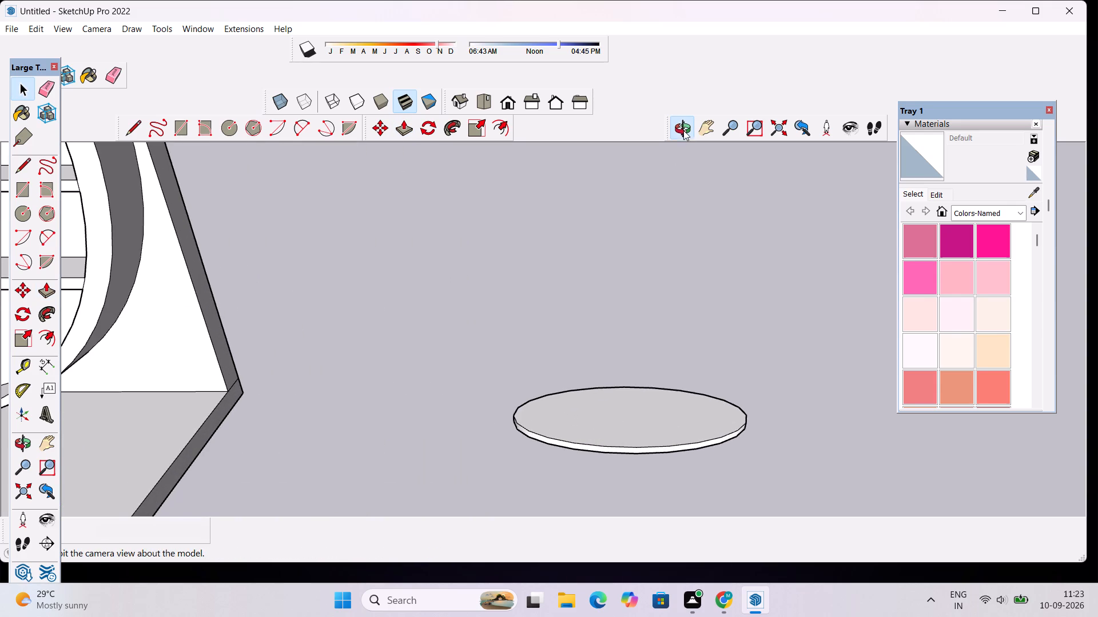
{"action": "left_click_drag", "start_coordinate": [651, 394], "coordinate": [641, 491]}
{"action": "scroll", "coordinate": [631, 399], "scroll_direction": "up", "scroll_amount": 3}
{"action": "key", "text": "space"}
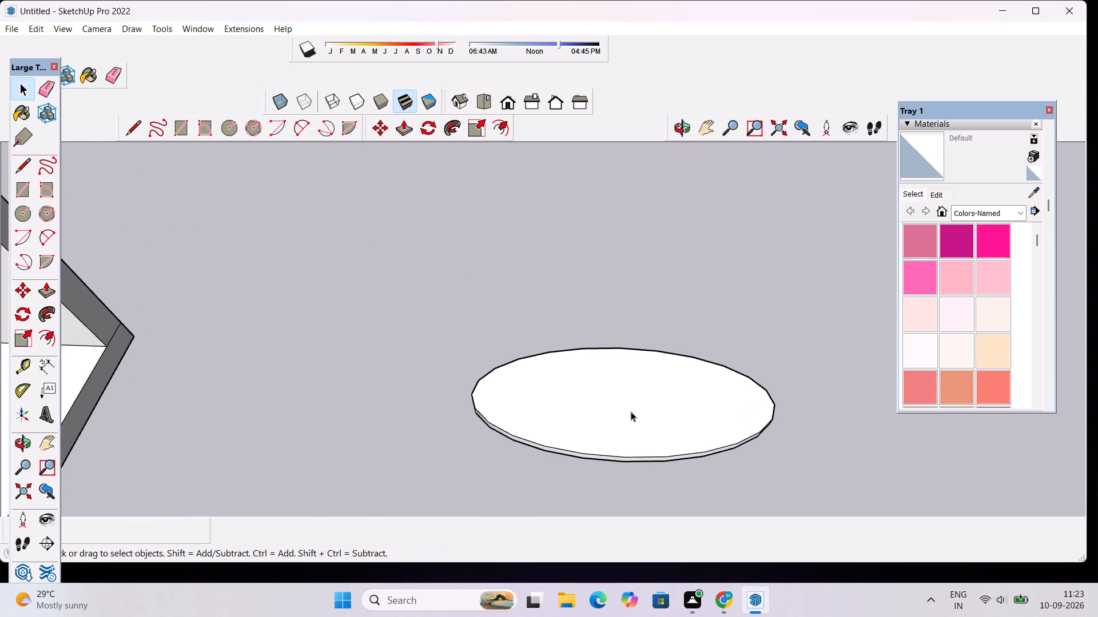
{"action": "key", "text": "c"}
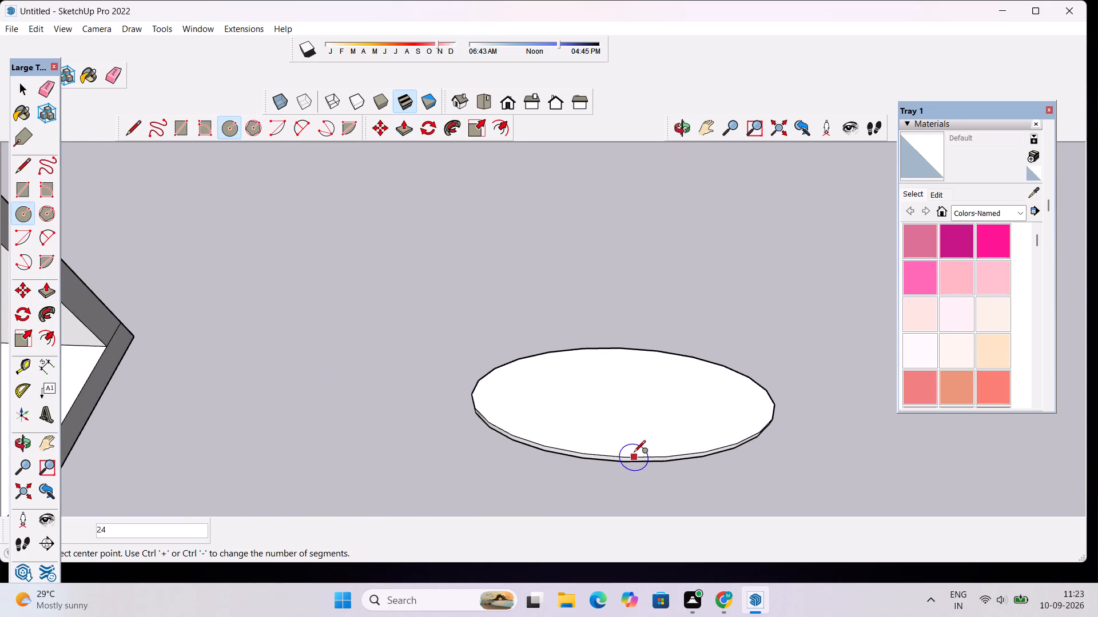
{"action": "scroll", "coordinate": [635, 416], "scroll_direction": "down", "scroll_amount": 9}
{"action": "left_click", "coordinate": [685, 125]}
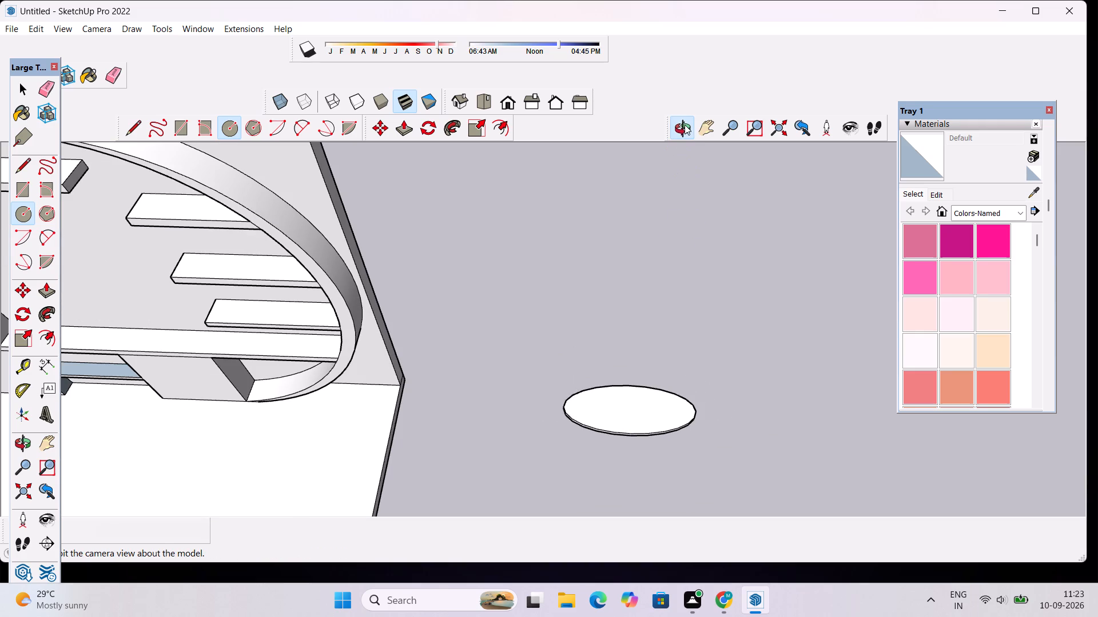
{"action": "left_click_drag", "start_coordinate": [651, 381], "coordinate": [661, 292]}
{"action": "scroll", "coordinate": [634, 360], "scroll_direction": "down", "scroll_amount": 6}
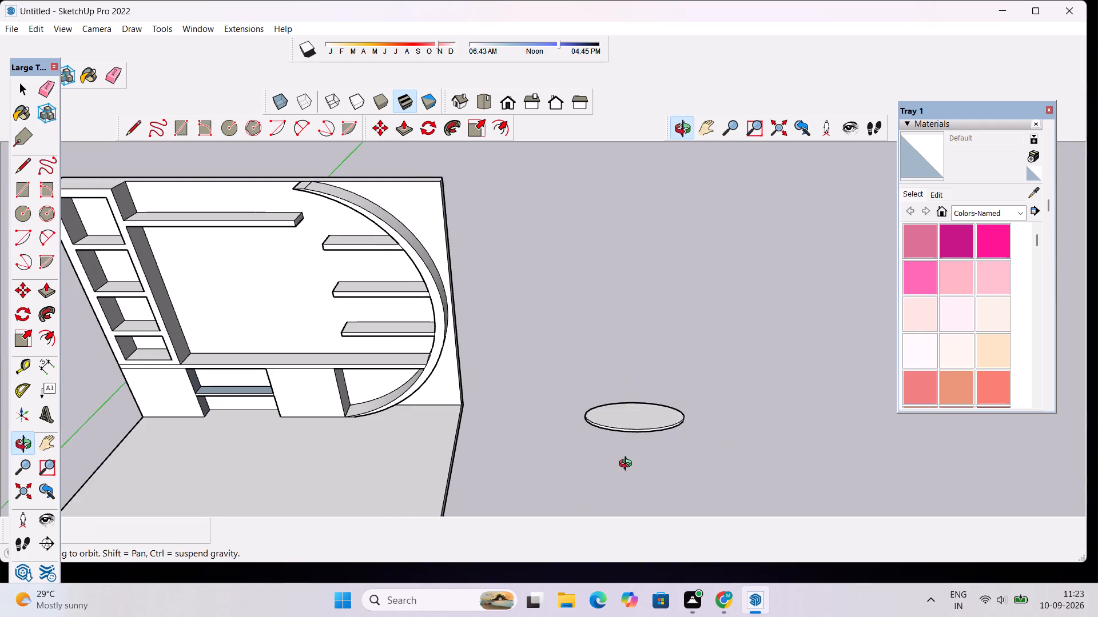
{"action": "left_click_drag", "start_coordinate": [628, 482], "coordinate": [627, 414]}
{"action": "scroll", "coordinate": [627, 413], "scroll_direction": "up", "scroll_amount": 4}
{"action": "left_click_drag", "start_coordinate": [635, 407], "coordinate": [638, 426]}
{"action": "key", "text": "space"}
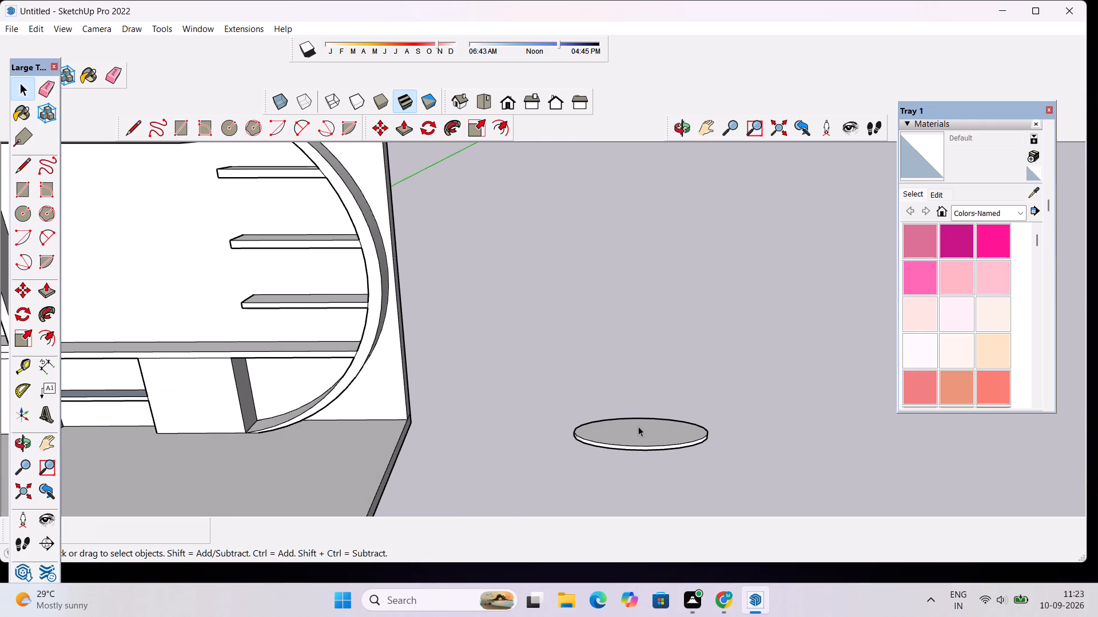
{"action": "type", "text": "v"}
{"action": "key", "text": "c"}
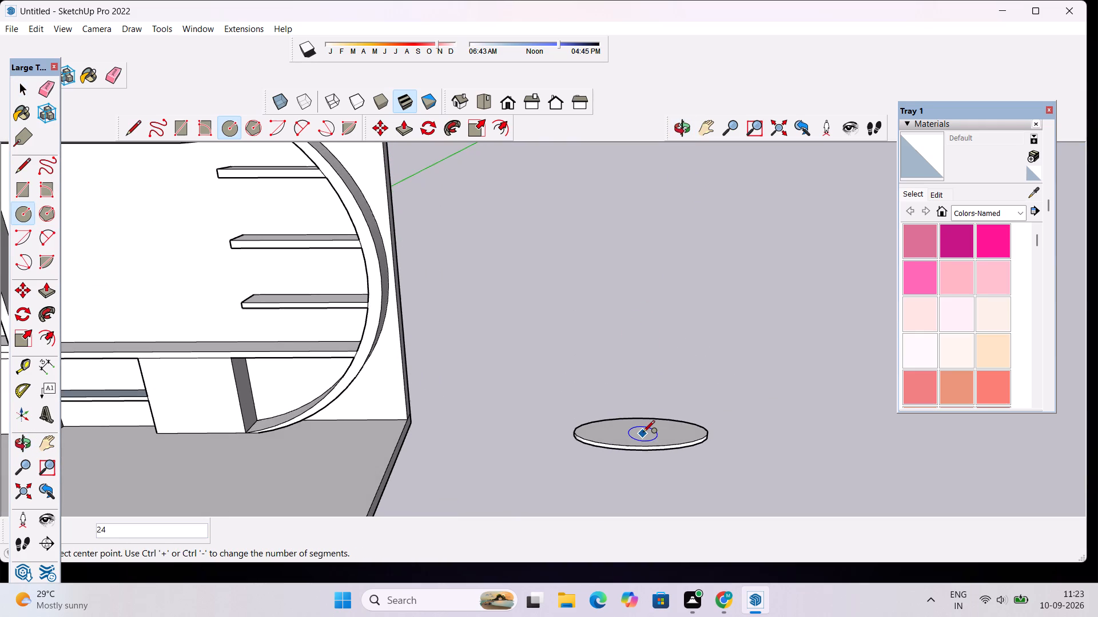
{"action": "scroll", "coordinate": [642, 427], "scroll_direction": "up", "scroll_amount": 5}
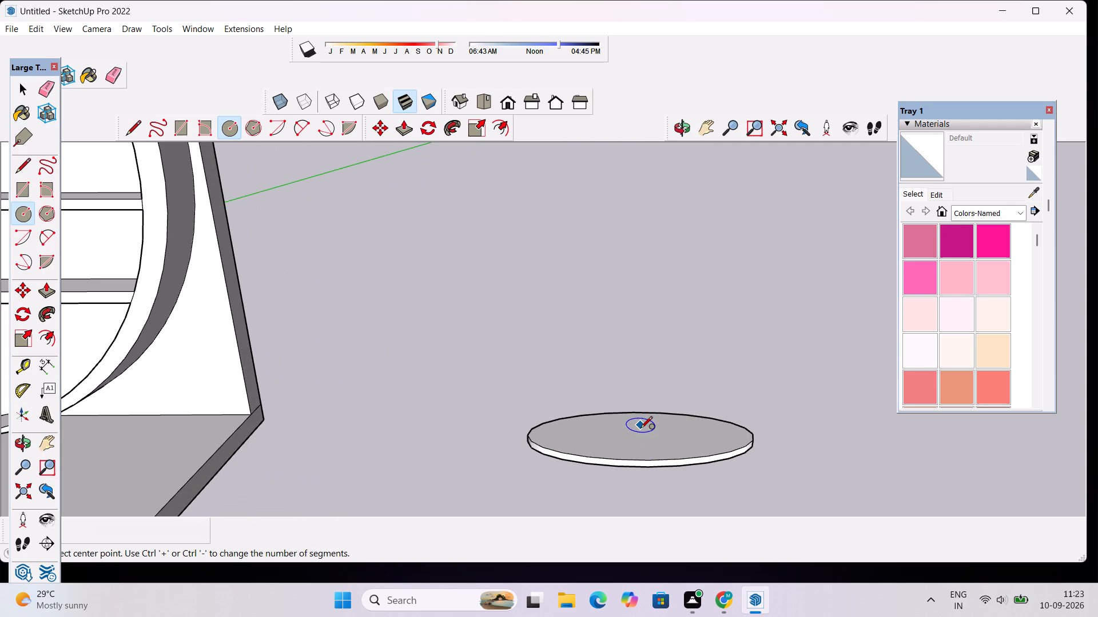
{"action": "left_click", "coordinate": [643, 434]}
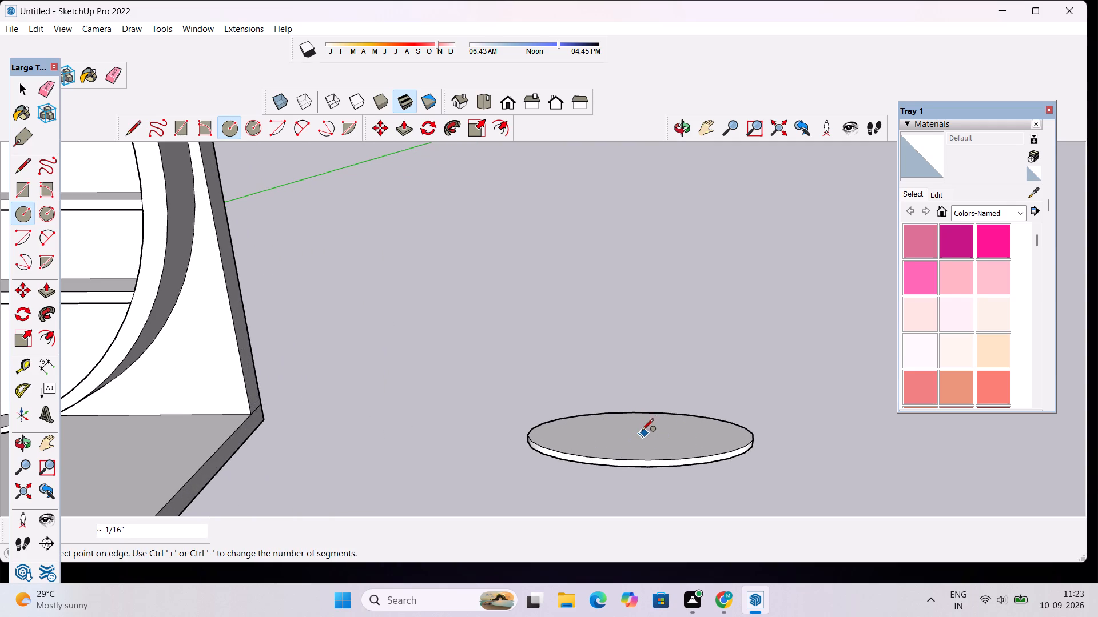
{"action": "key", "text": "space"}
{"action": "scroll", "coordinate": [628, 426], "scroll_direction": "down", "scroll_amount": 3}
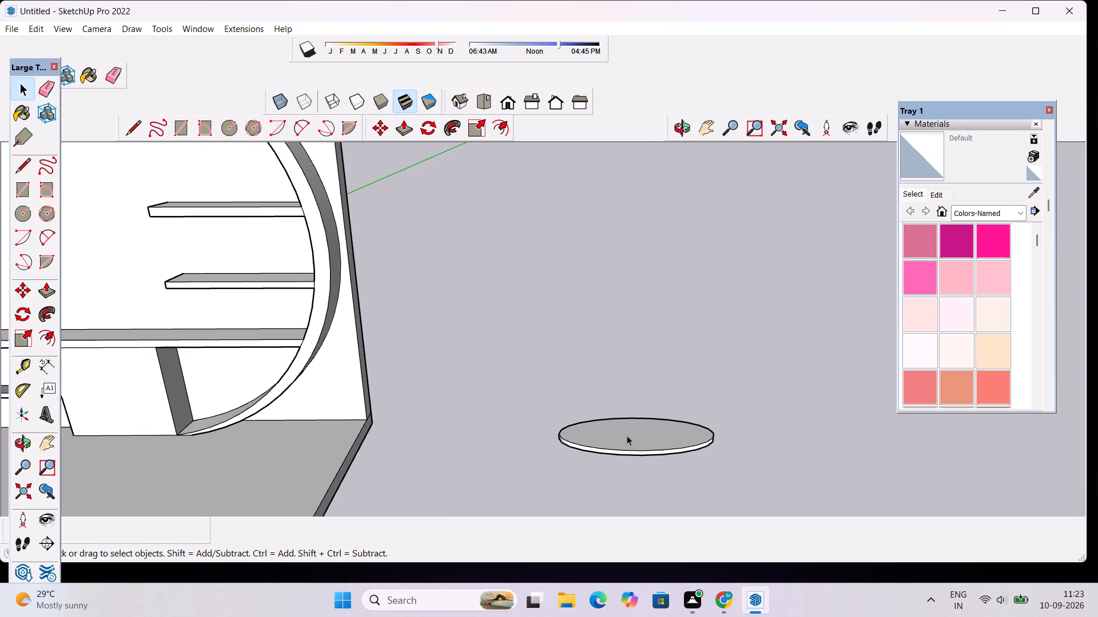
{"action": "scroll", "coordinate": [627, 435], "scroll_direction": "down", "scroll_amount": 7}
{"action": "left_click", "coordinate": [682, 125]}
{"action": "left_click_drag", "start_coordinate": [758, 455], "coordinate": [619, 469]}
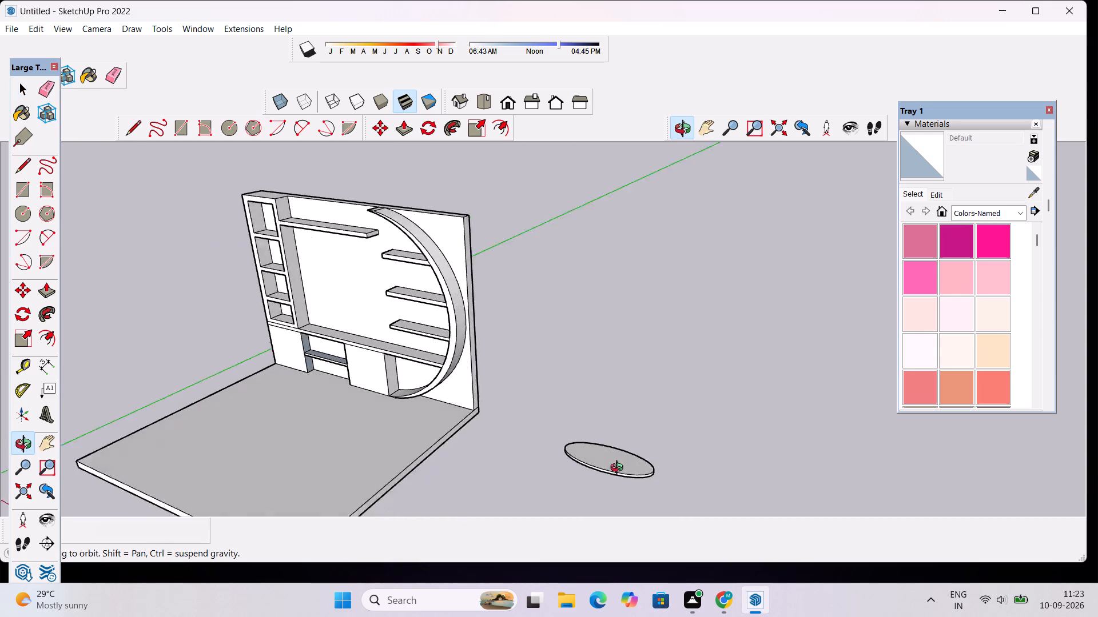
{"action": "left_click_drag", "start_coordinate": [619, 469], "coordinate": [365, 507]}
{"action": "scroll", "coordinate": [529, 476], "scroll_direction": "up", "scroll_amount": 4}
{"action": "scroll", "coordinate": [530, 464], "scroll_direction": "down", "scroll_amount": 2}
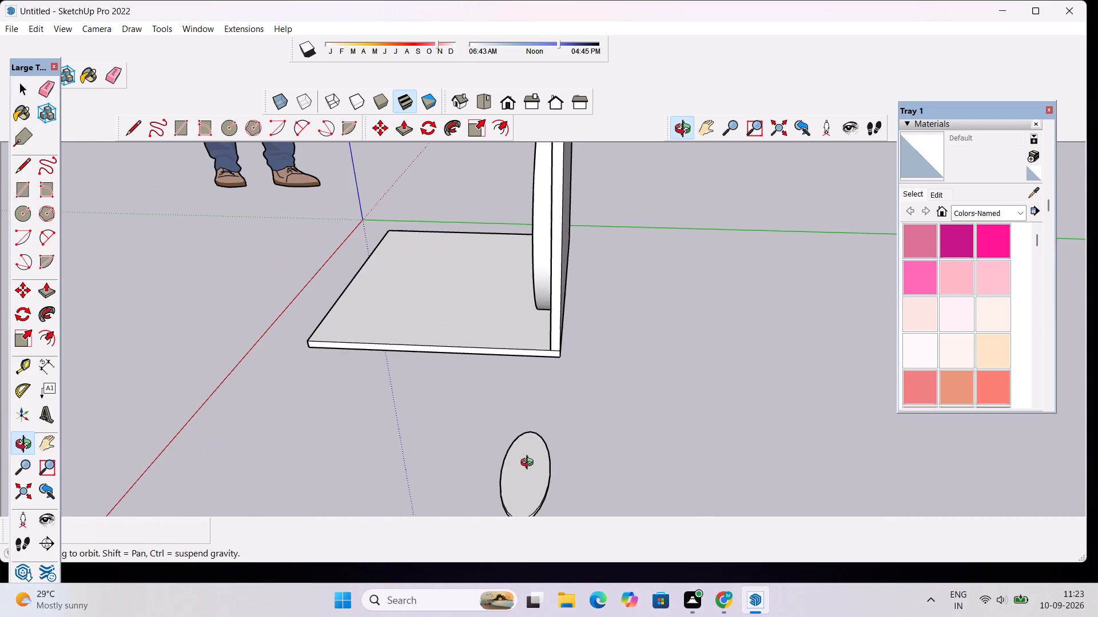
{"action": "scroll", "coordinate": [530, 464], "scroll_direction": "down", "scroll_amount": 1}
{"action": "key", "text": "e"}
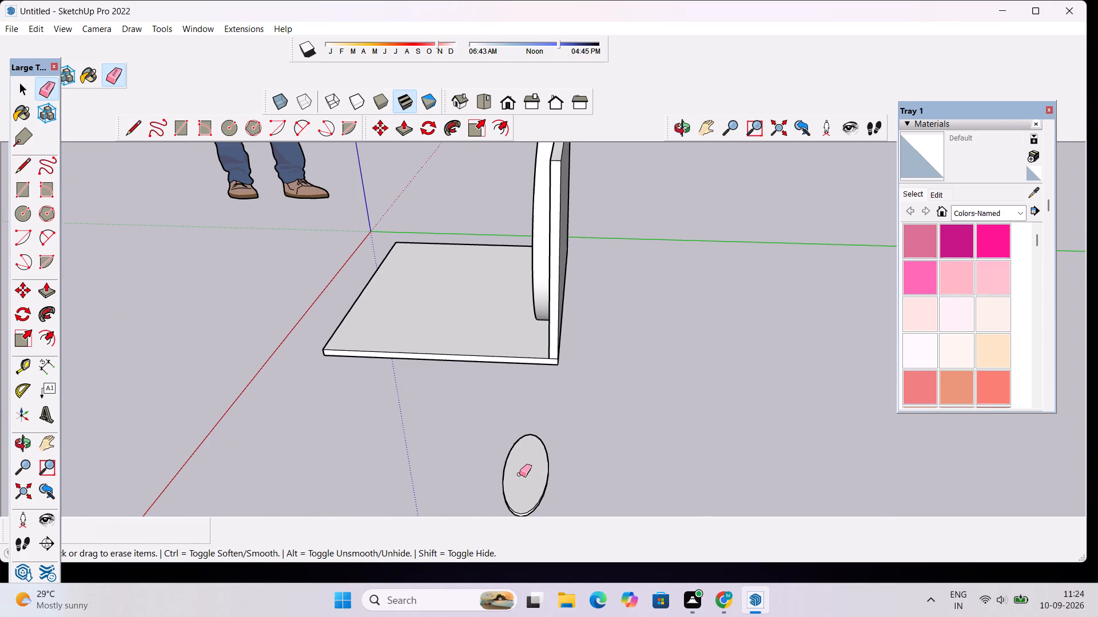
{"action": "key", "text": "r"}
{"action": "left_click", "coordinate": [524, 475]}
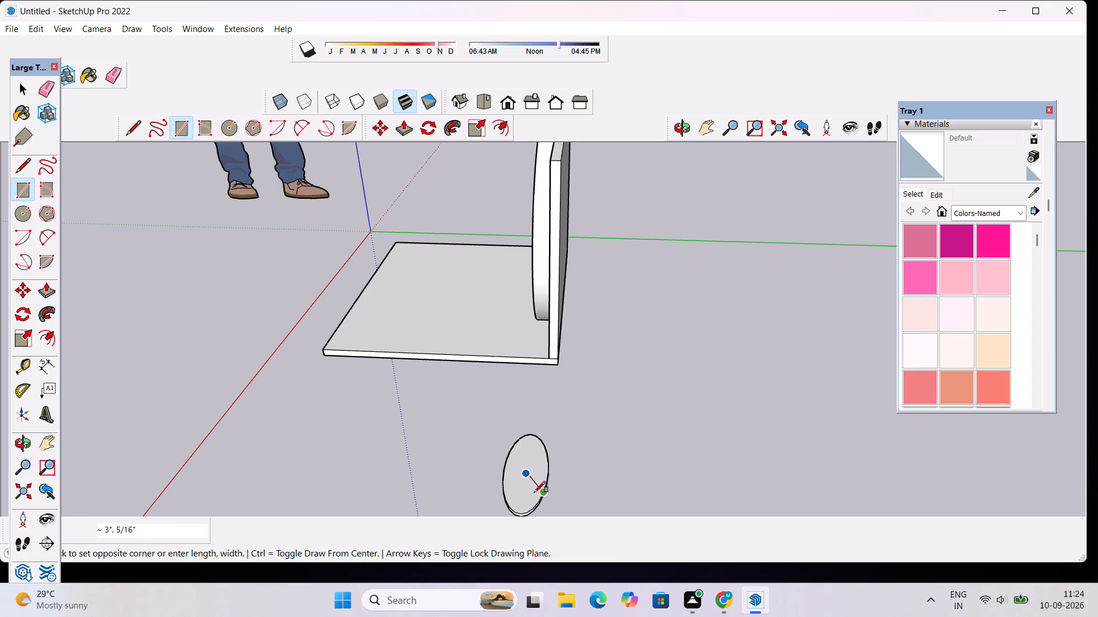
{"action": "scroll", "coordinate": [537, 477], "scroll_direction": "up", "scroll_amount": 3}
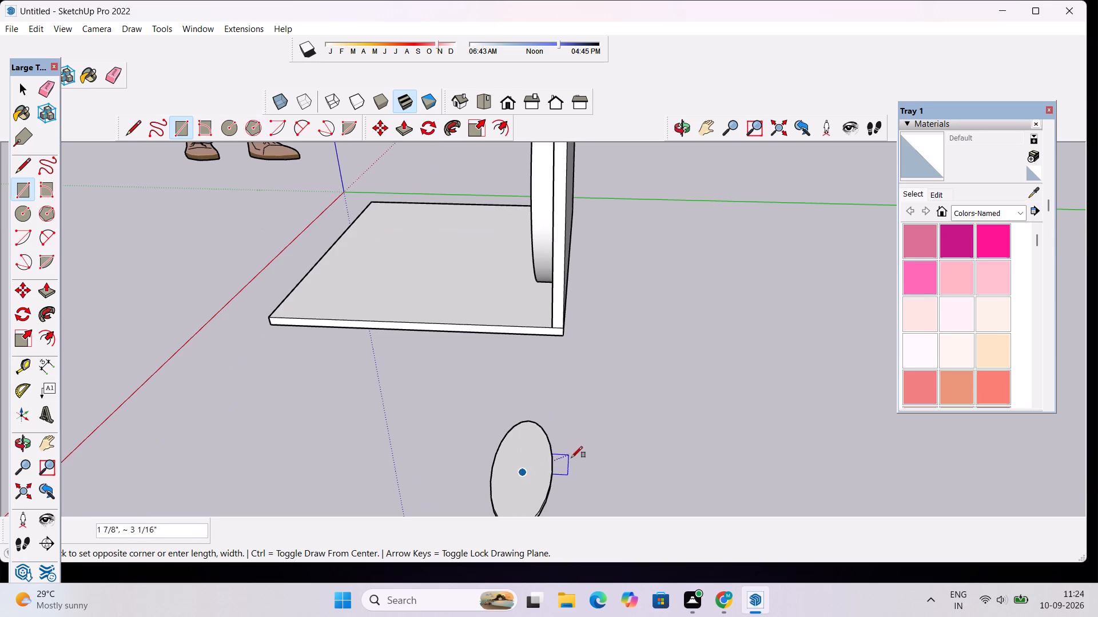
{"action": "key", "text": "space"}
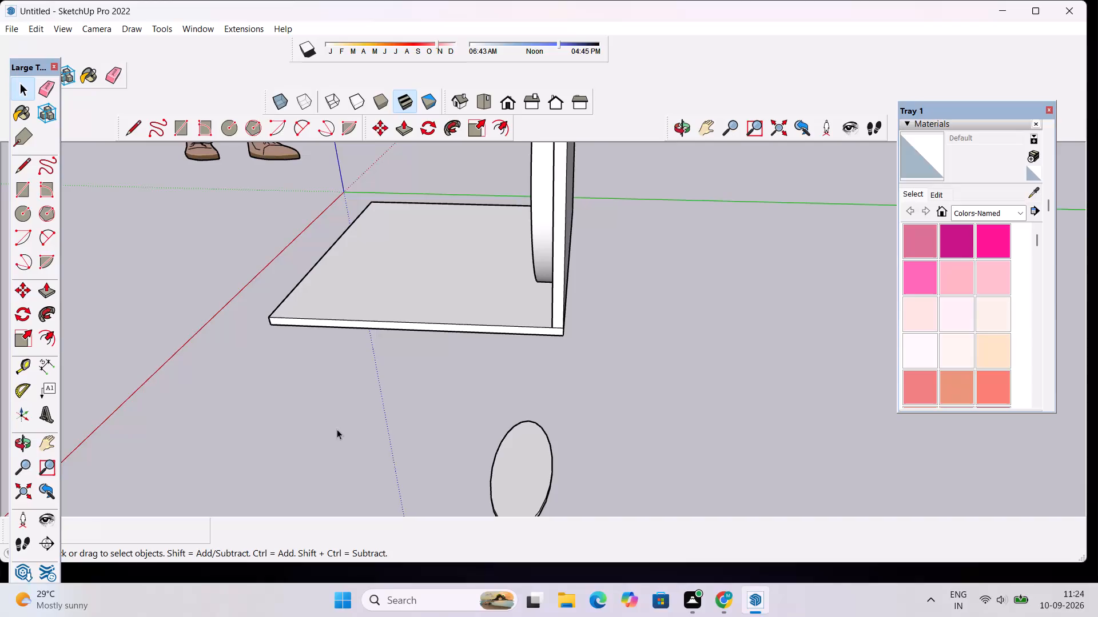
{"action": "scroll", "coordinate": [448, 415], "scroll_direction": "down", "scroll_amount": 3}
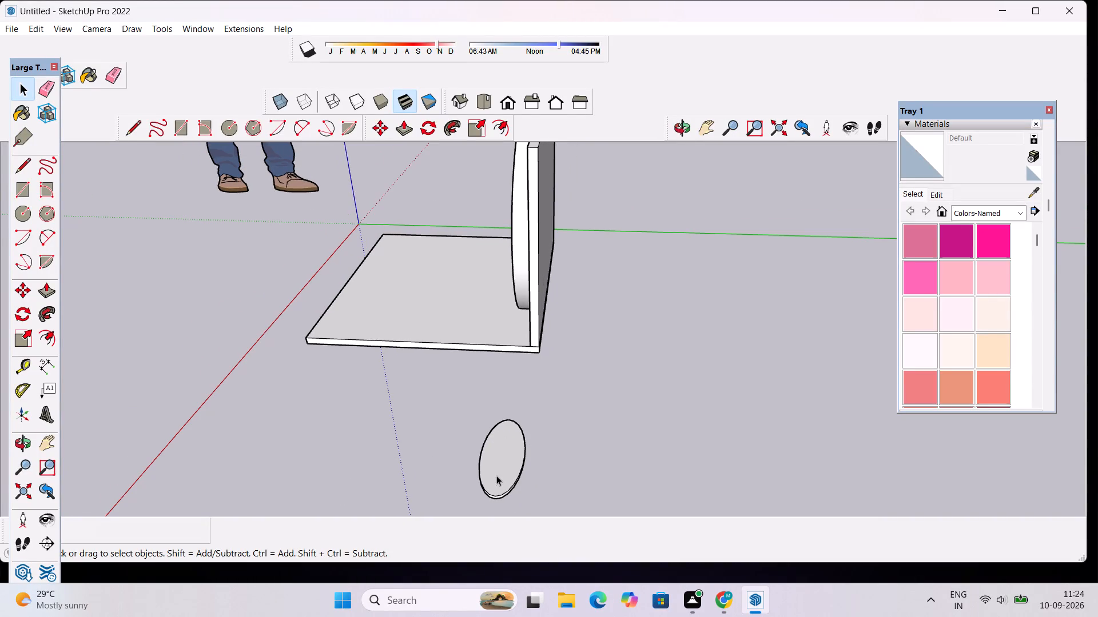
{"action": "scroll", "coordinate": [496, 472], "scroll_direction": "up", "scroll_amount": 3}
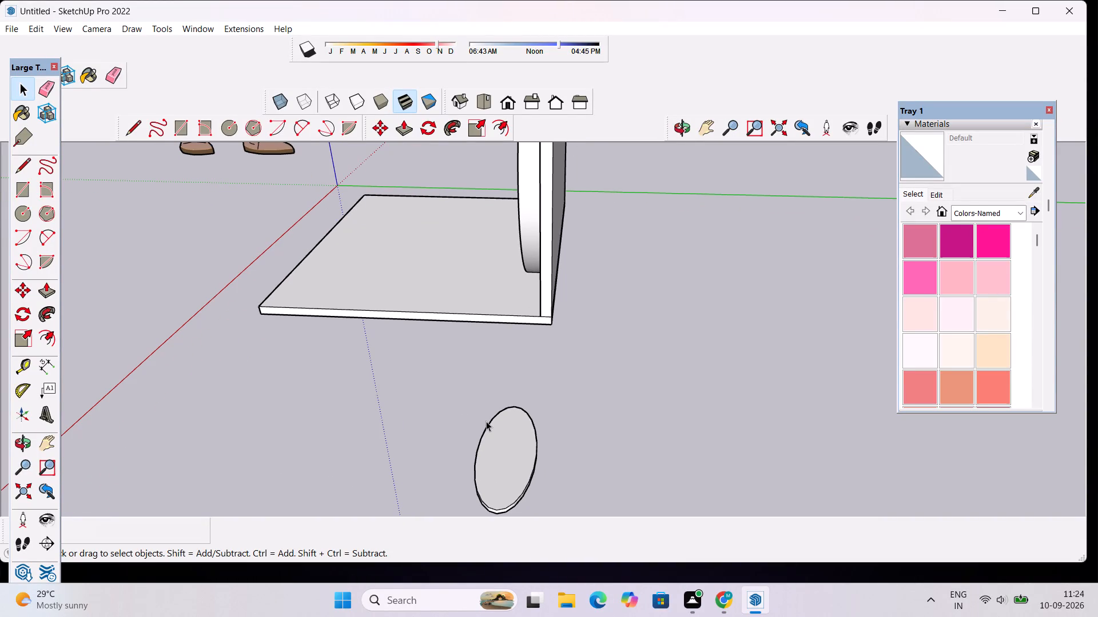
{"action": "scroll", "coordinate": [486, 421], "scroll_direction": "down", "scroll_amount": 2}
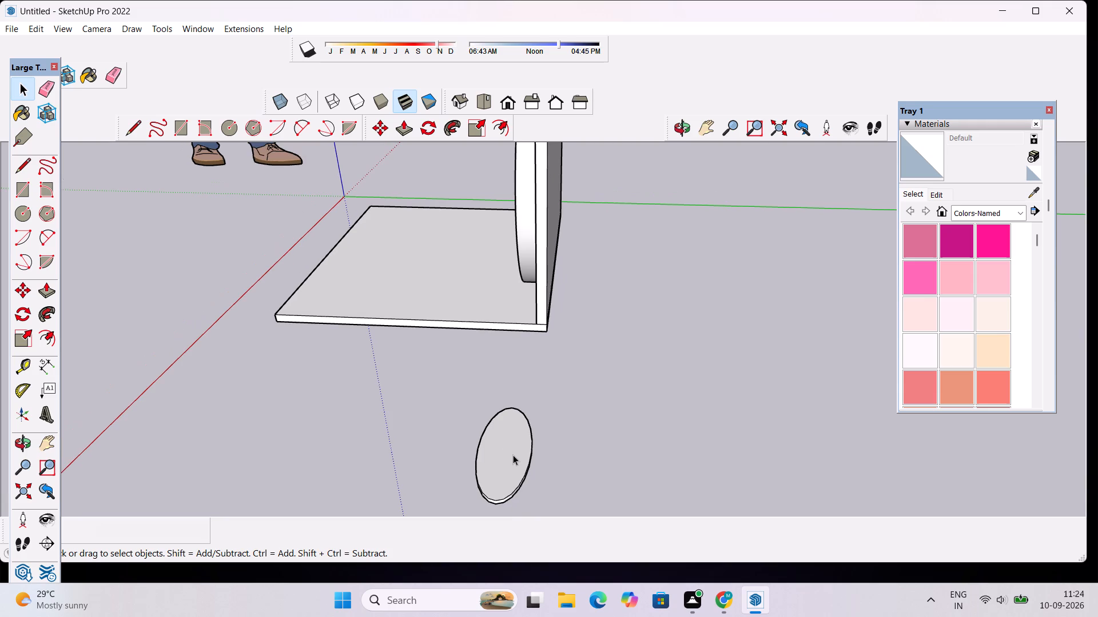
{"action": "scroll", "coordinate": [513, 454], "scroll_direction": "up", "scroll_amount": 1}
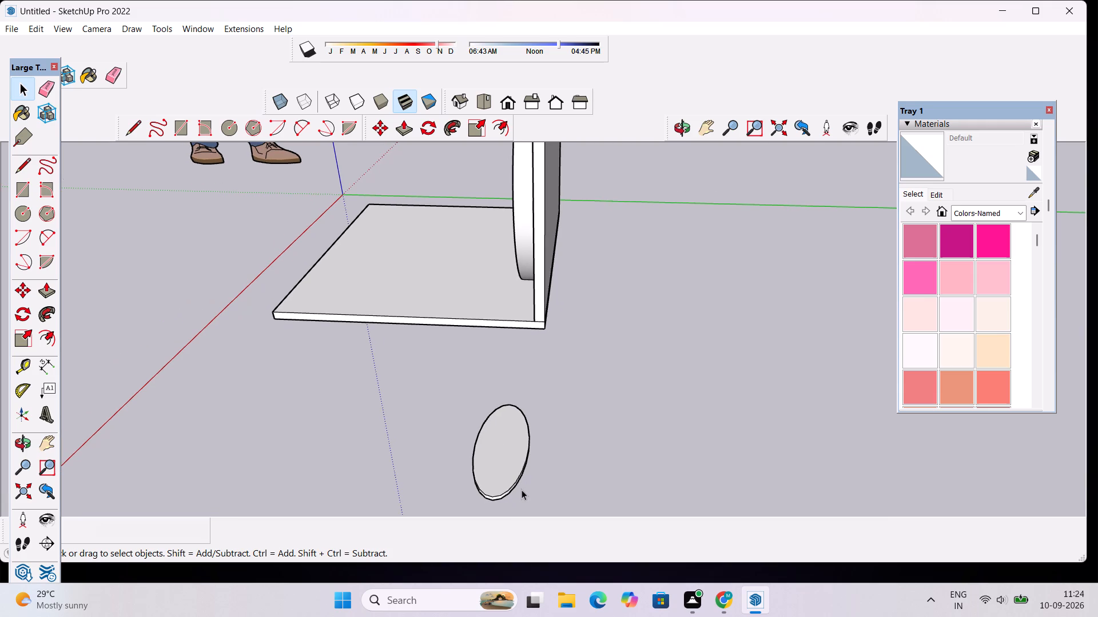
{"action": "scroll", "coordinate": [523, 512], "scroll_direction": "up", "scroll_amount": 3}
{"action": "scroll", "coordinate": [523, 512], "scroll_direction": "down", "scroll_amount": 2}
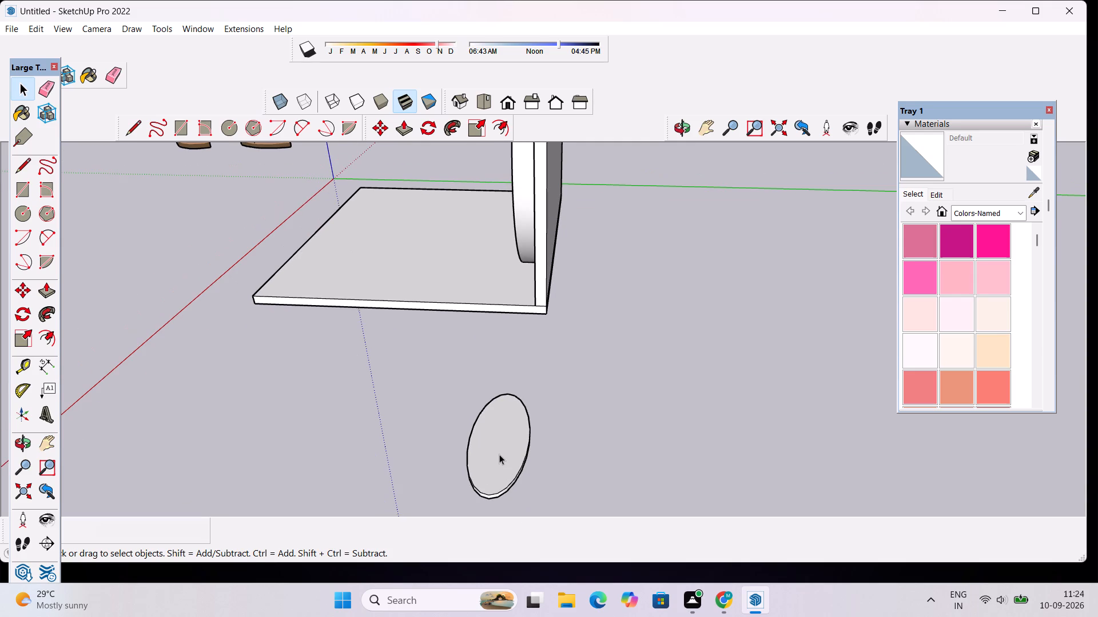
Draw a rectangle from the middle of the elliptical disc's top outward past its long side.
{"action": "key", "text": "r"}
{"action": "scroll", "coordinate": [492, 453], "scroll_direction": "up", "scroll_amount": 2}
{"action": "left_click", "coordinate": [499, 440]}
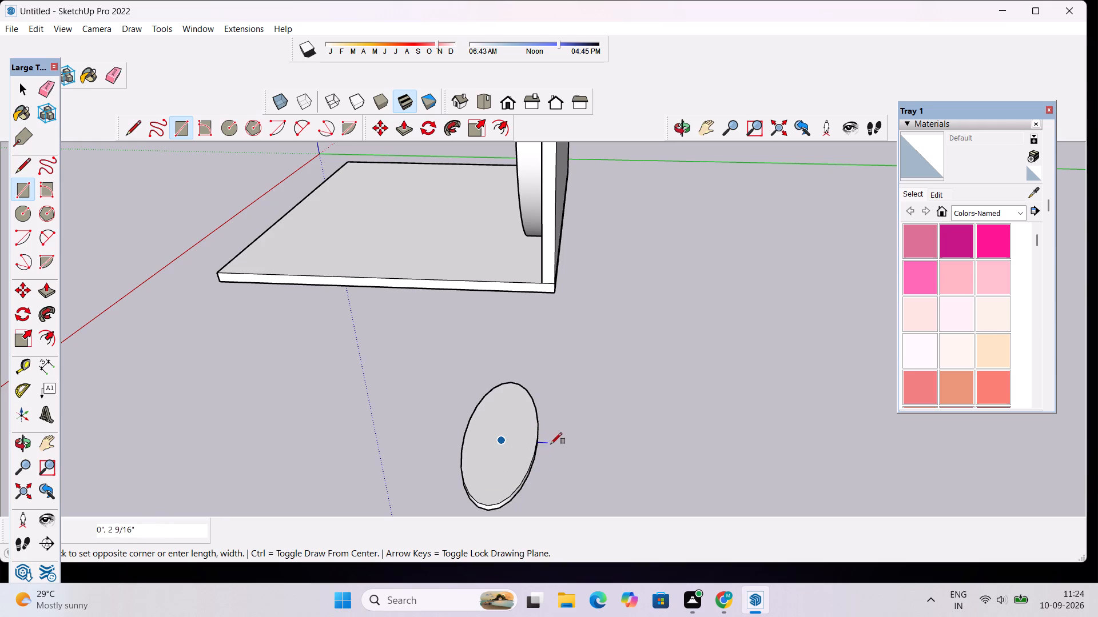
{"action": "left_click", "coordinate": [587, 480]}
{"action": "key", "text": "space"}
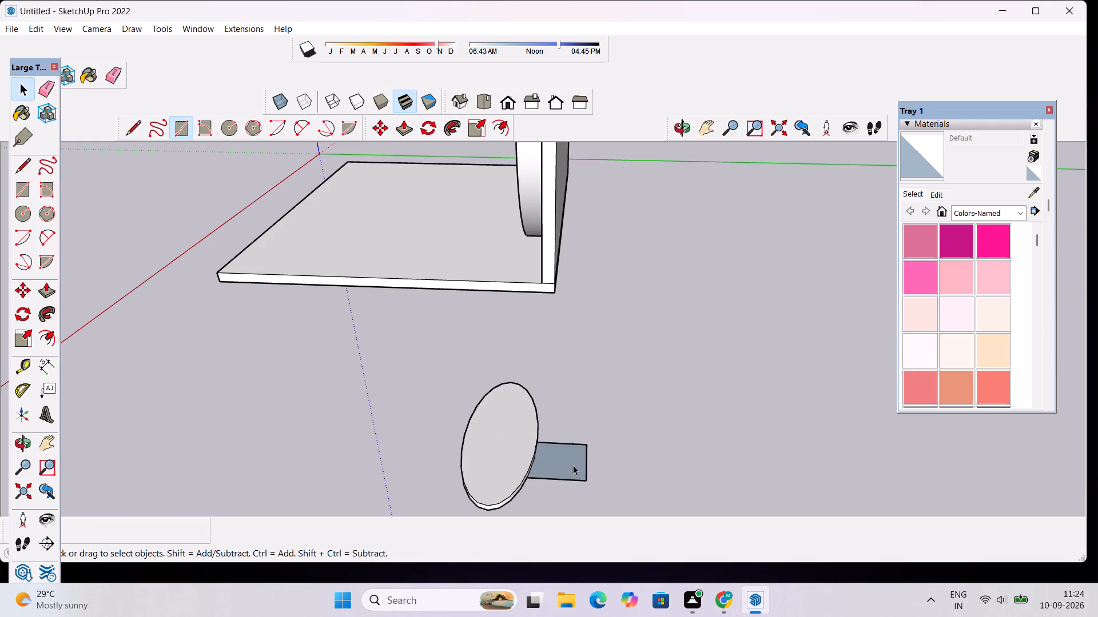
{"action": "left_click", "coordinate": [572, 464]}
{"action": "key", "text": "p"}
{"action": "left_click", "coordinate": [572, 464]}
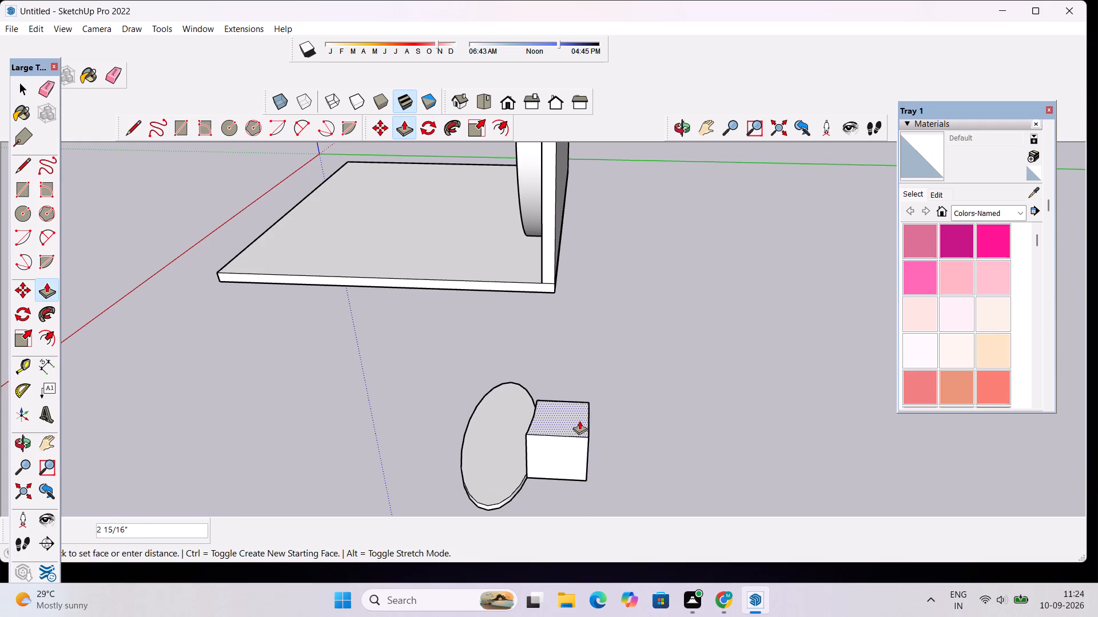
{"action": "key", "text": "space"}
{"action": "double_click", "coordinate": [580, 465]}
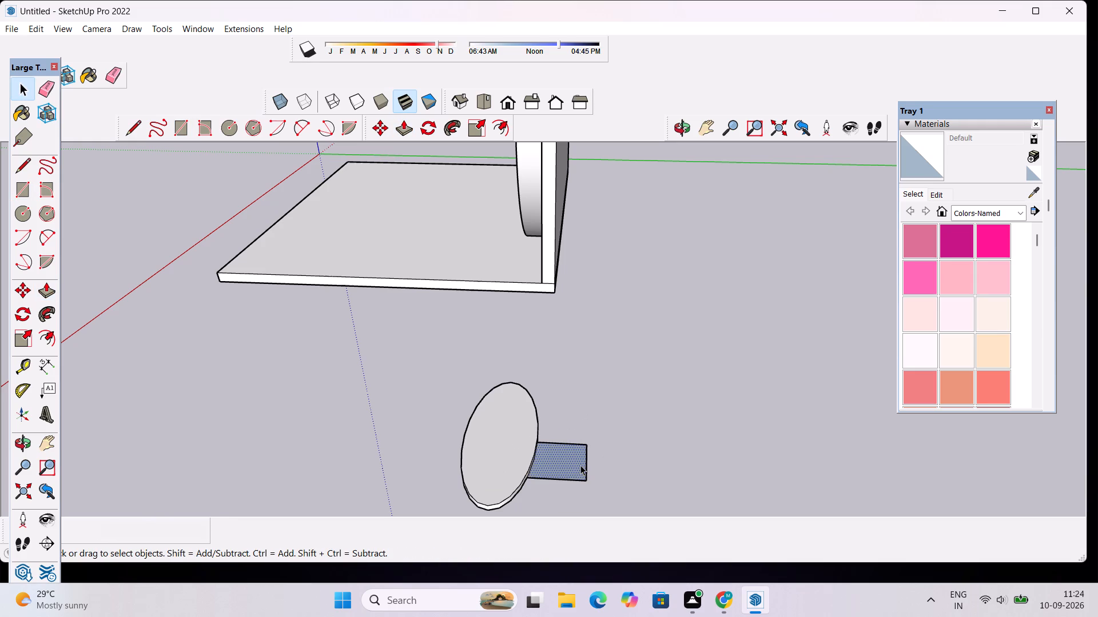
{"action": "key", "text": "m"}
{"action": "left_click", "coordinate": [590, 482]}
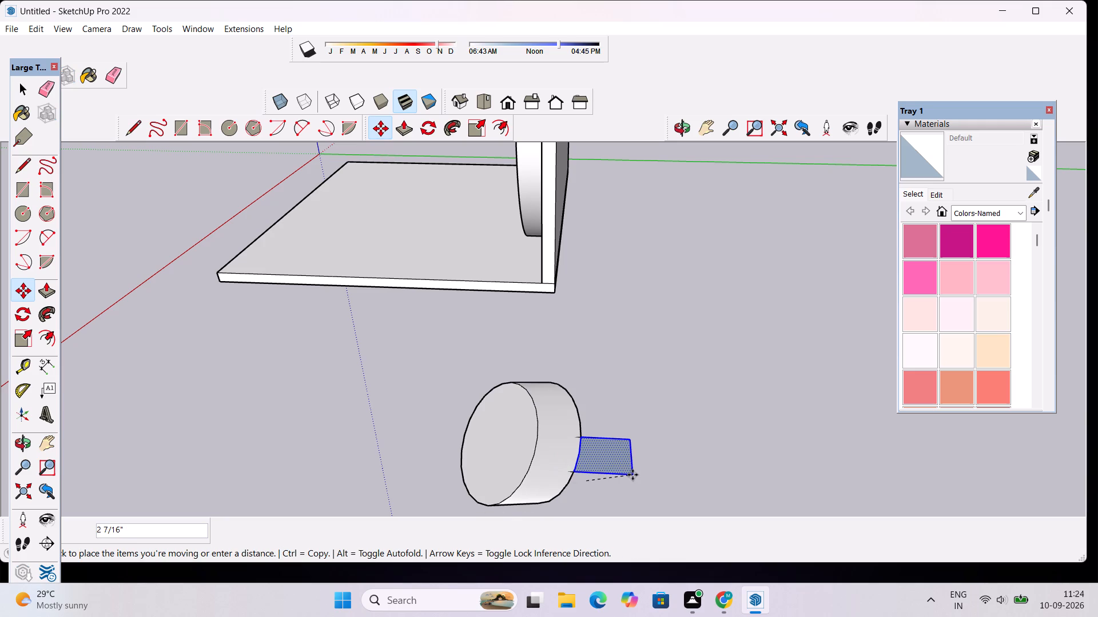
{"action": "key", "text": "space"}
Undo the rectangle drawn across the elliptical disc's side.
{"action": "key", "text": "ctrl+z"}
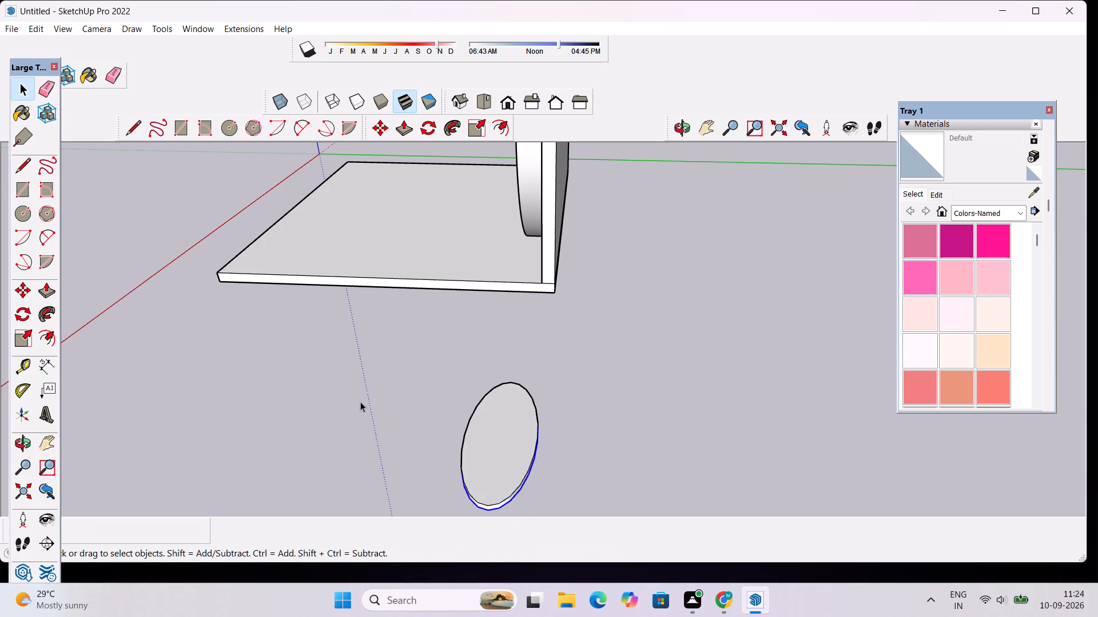
Draw a rectangle of about 2 1/4" by 3 1/16" flat on the empty ground between the floor slab and the elliptical disc.
{"action": "key", "text": "r"}
{"action": "left_click", "coordinate": [306, 383]}
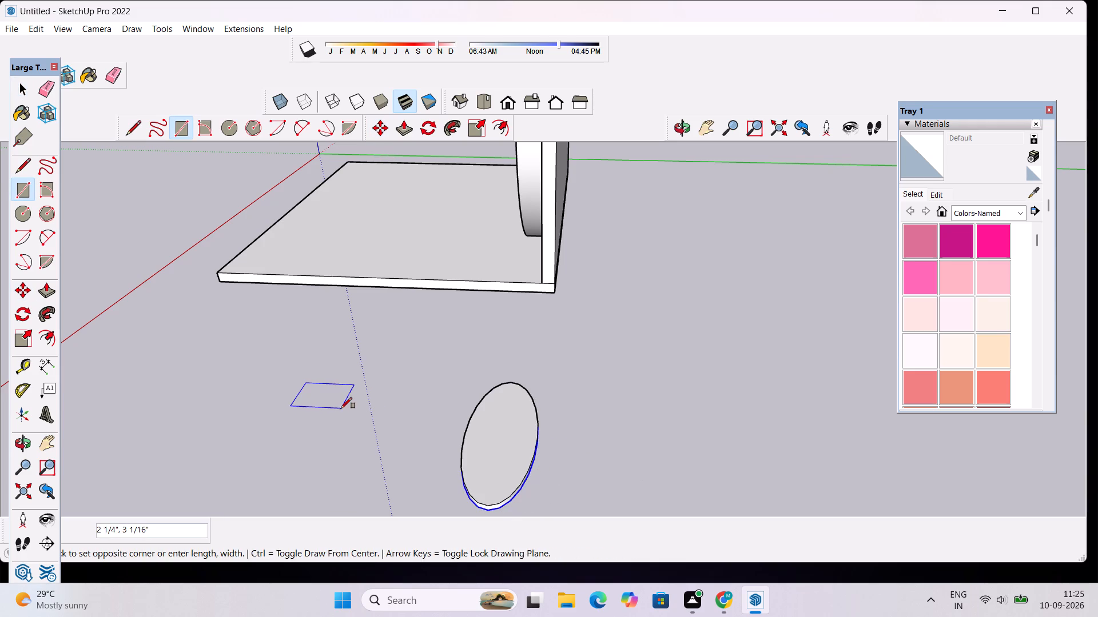
{"action": "left_click", "coordinate": [341, 405]}
{"action": "key", "text": "space"}
{"action": "left_click", "coordinate": [631, 391]}
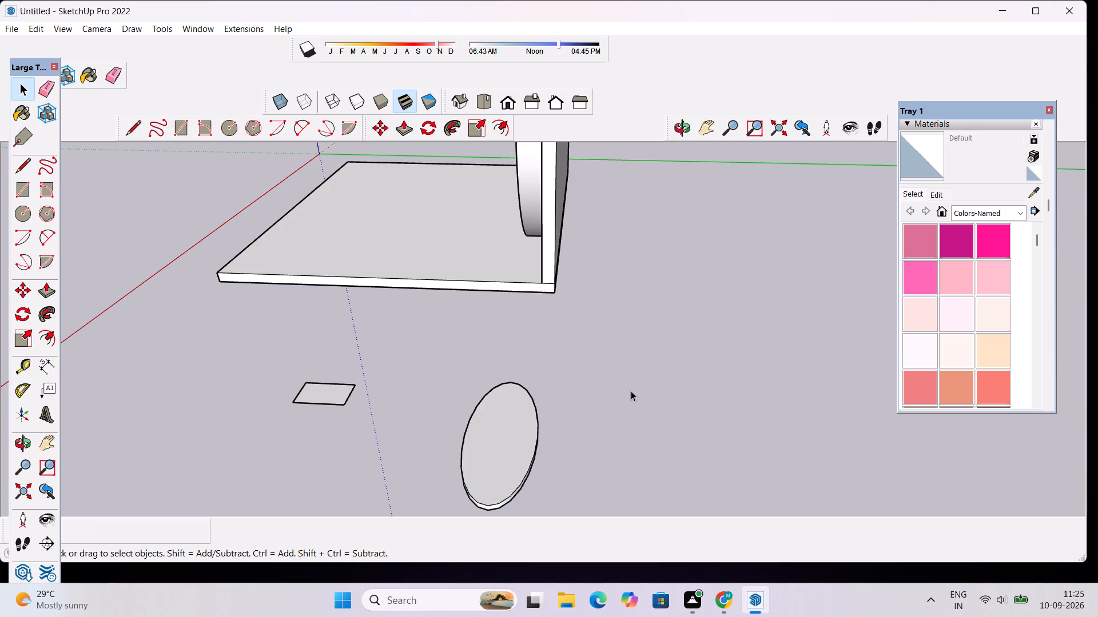
Rotate the small ground rectangle 270° about its corner nearest both the floor slab and the elliptical disc.
{"action": "left_click", "coordinate": [345, 394]}
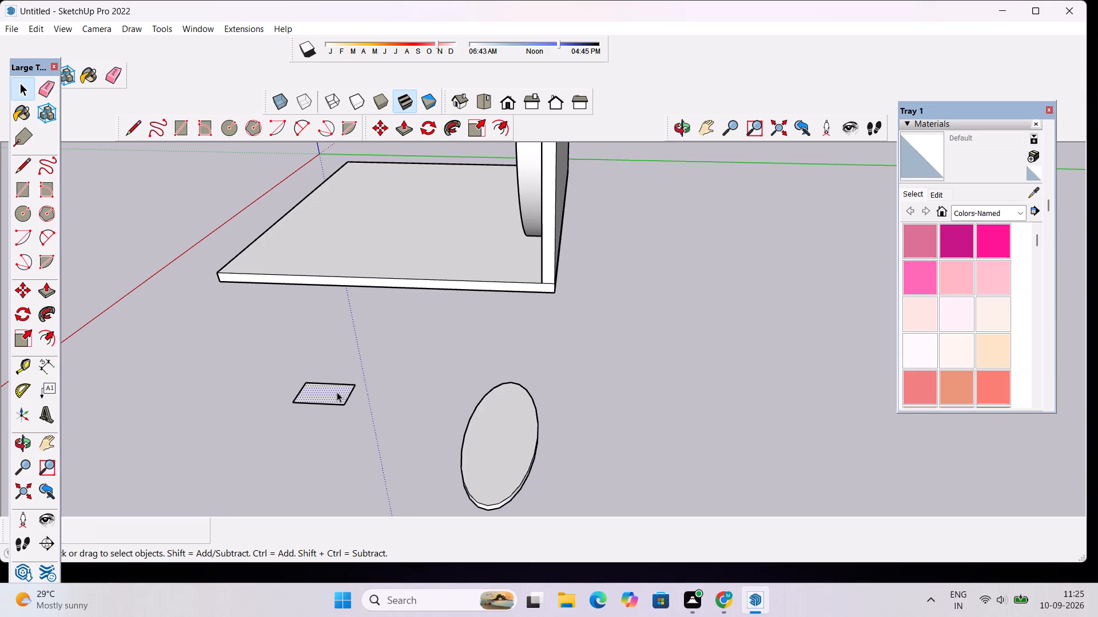
{"action": "triple_click", "coordinate": [337, 390]}
{"action": "key", "text": "r"}
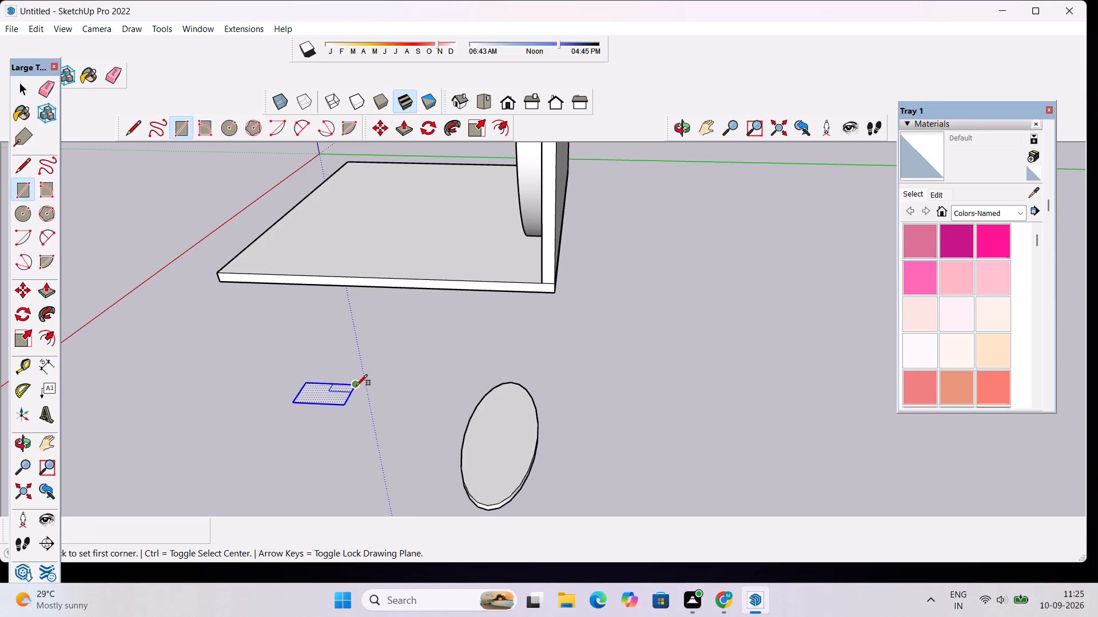
{"action": "key", "text": "o"}
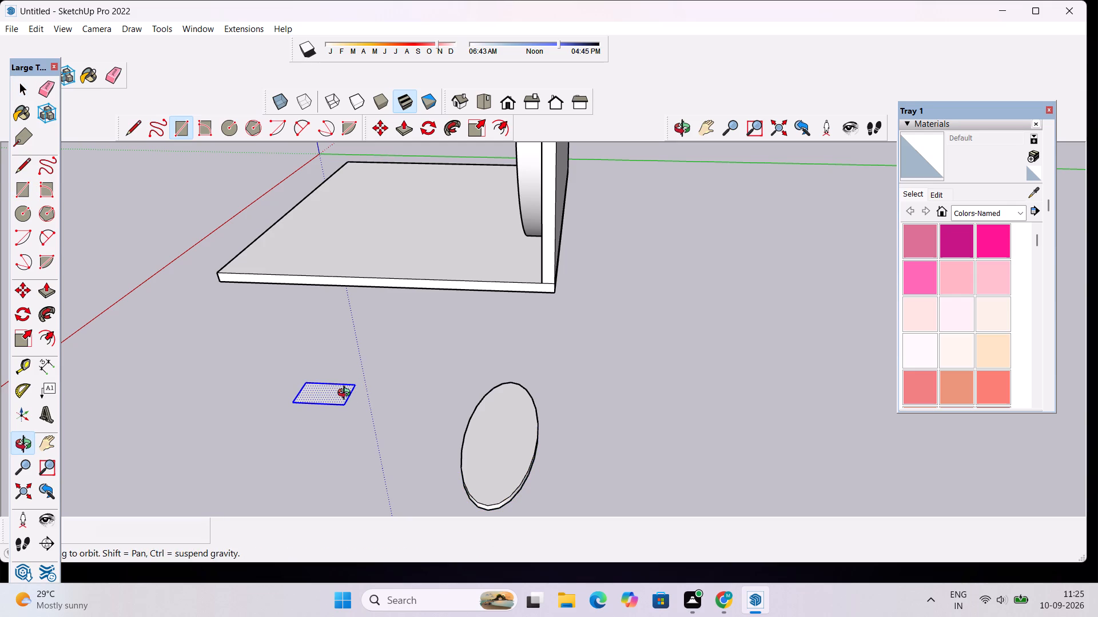
{"action": "left_click", "coordinate": [25, 312]}
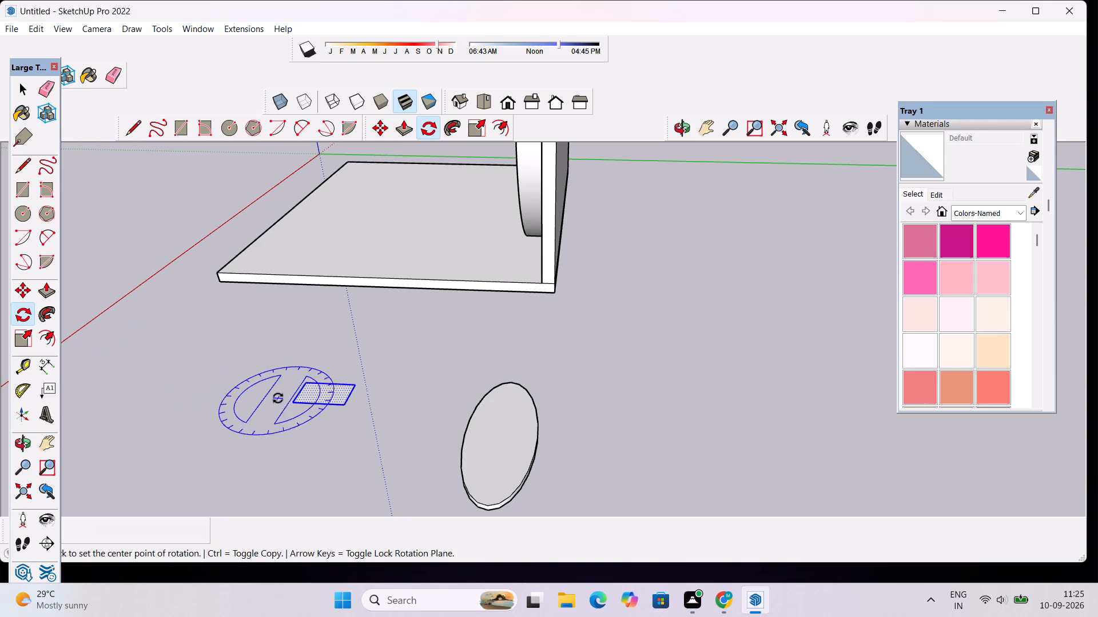
{"action": "left_click", "coordinate": [352, 384]}
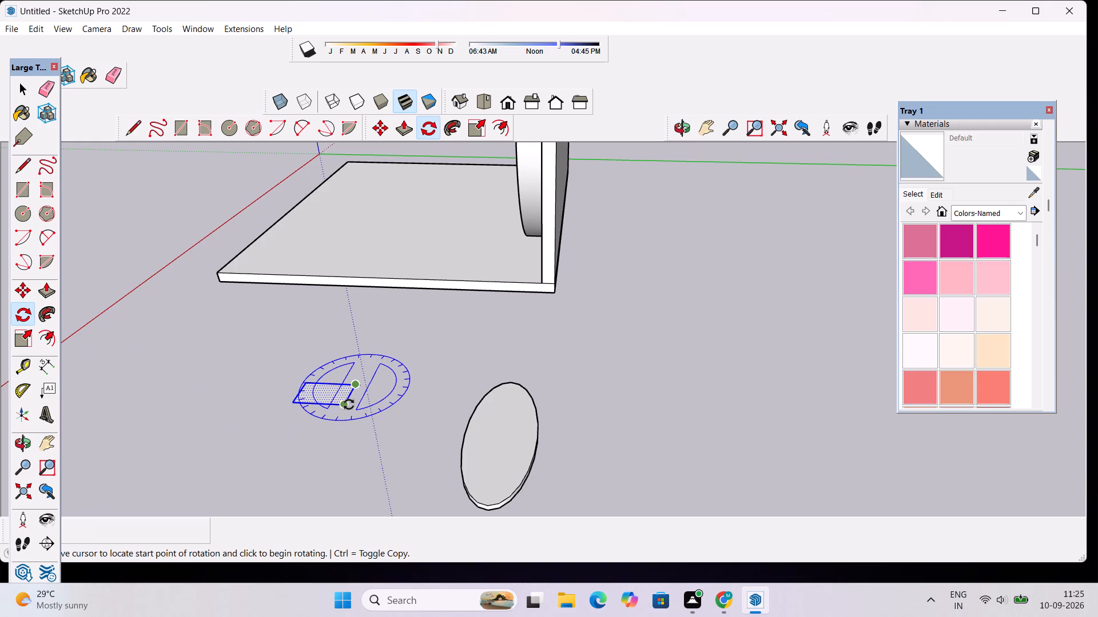
{"action": "left_click", "coordinate": [349, 404]}
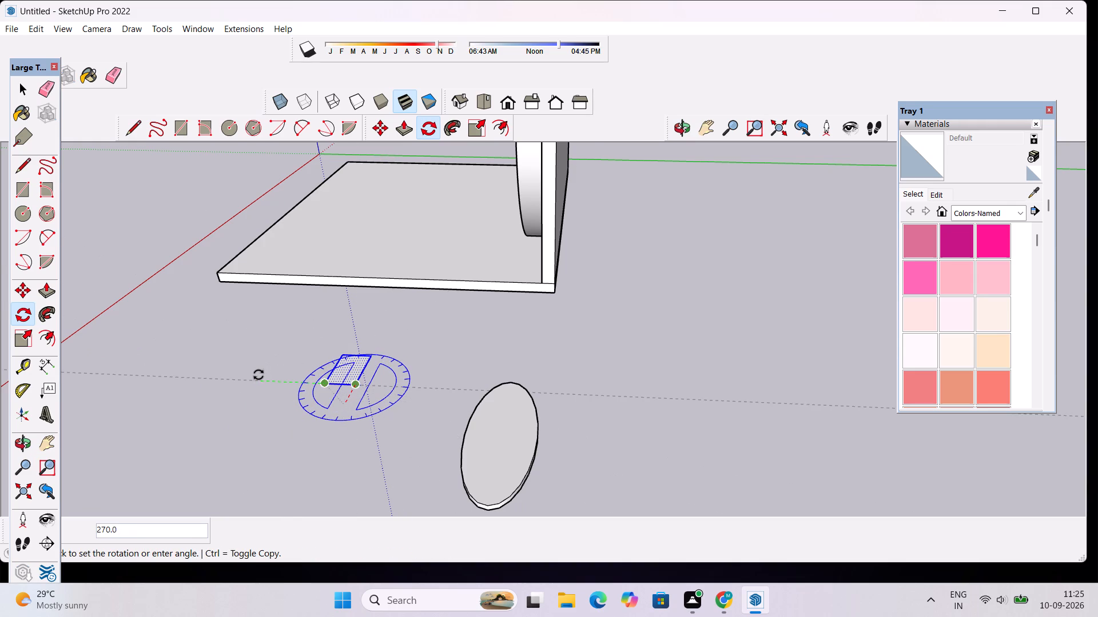
{"action": "left_click", "coordinate": [258, 375]}
{"action": "key", "text": "space"}
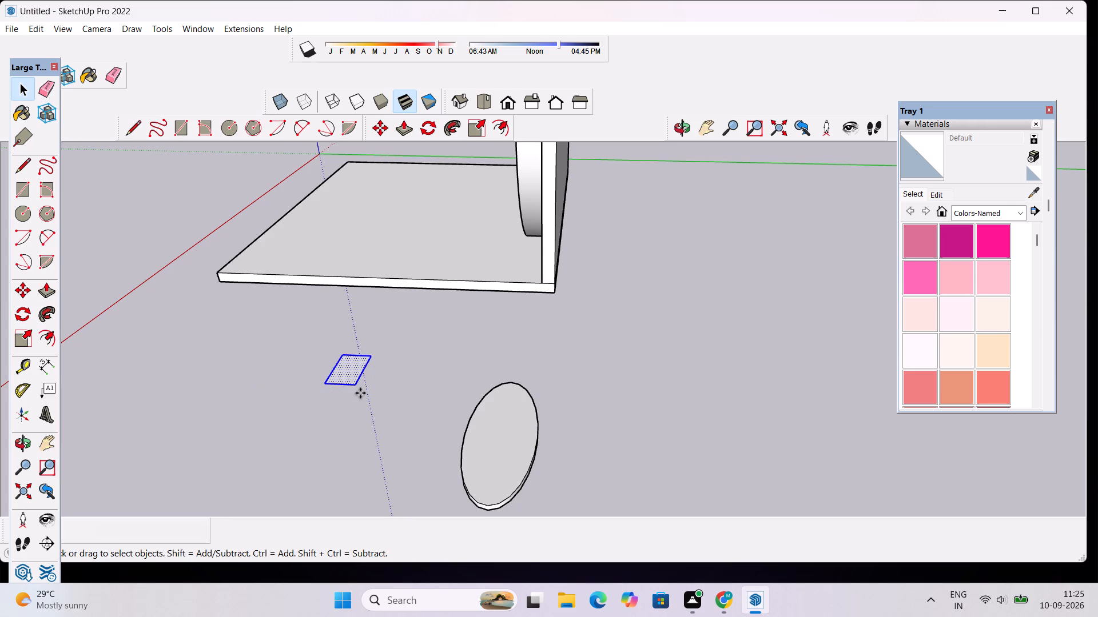
{"action": "key", "text": "m"}
{"action": "key", "text": "space"}
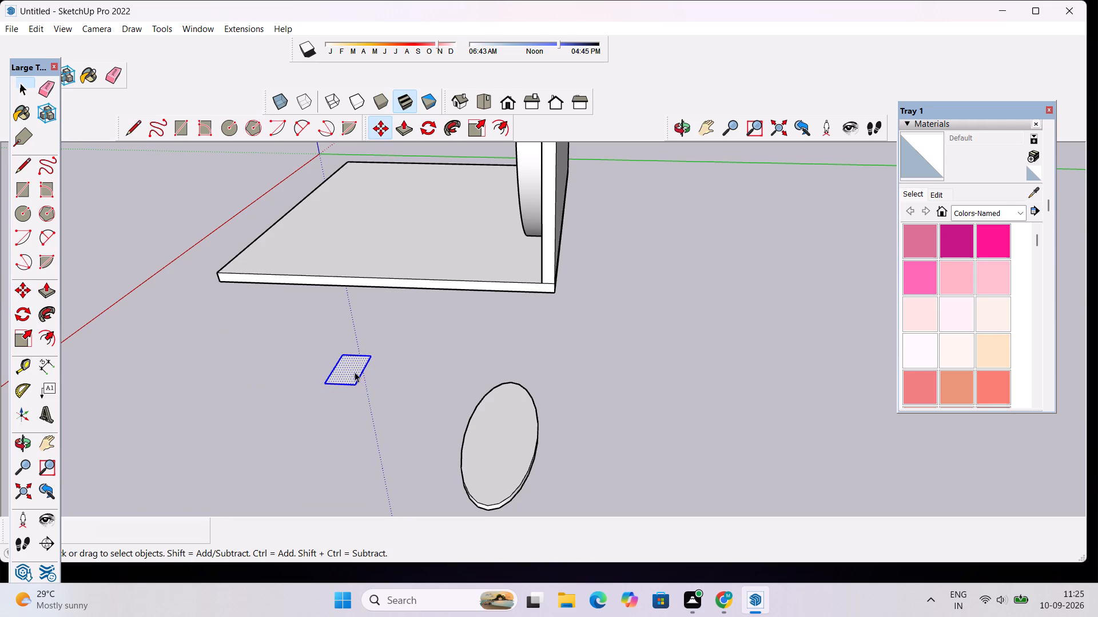
Push/Pull the rotated rectangle up about 1 1/16" into a block.
{"action": "left_click", "coordinate": [348, 369]}
{"action": "left_click", "coordinate": [348, 369]}
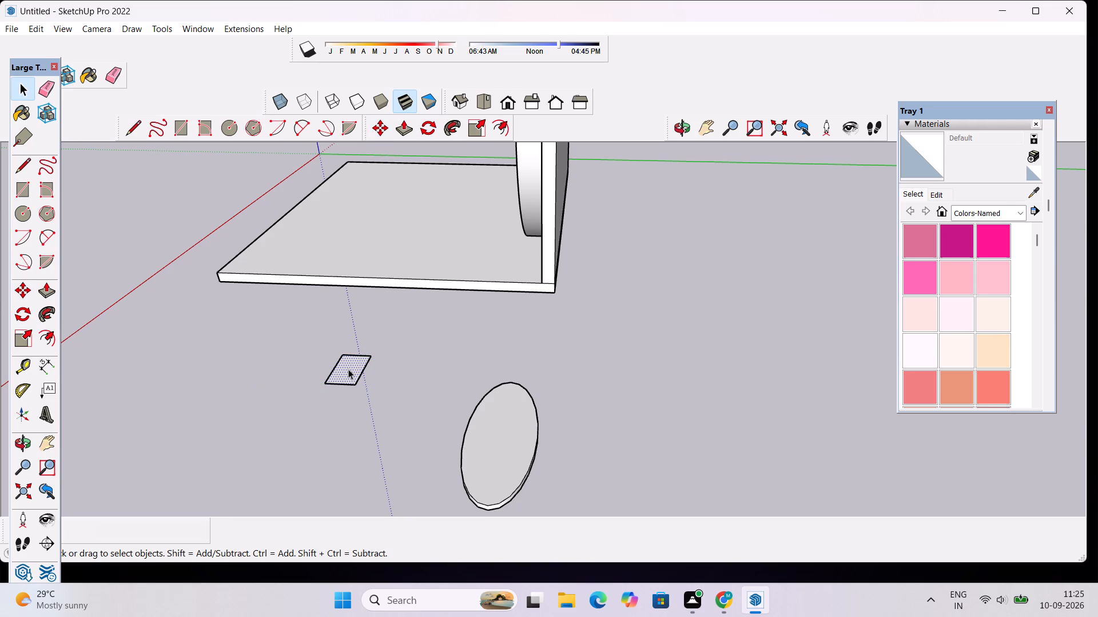
{"action": "key", "text": "p"}
{"action": "left_click", "coordinate": [348, 369]}
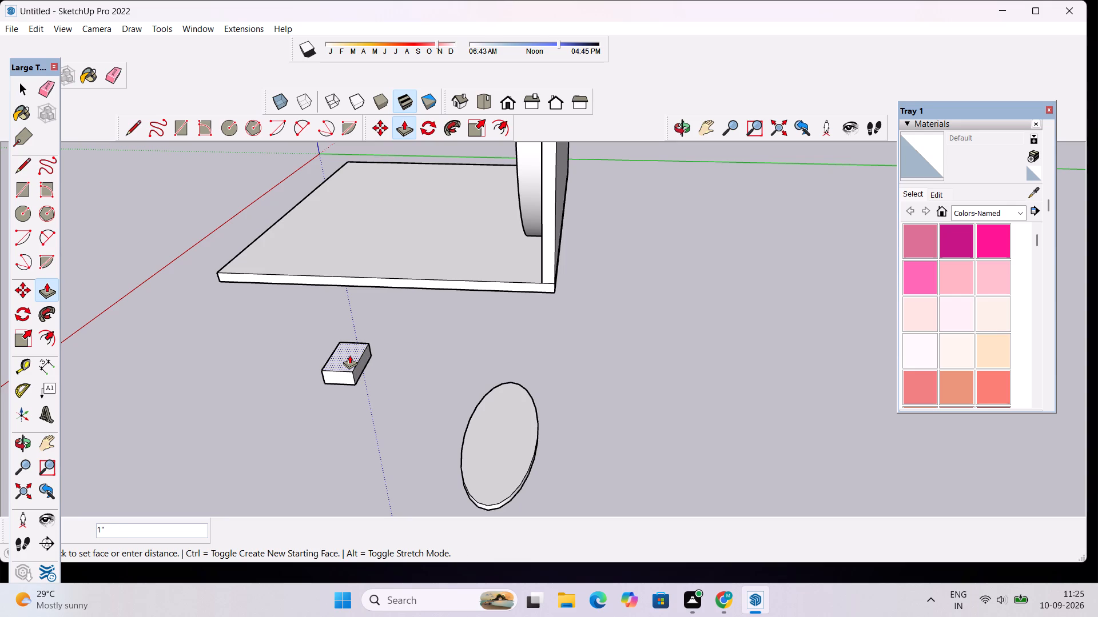
{"action": "left_click", "coordinate": [352, 354]}
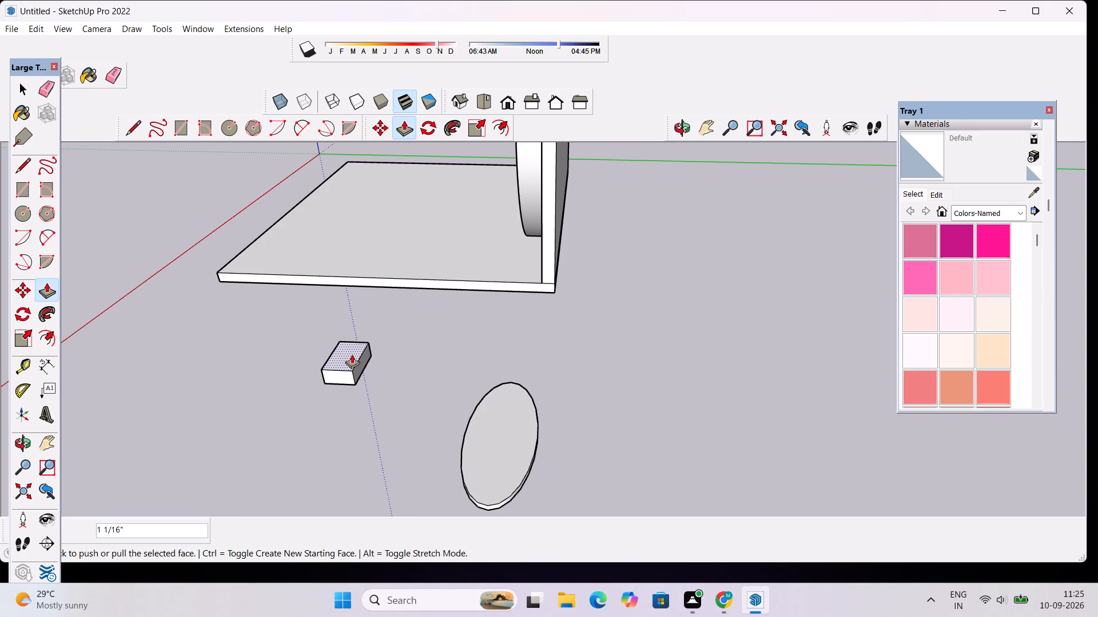
{"action": "key", "text": "space"}
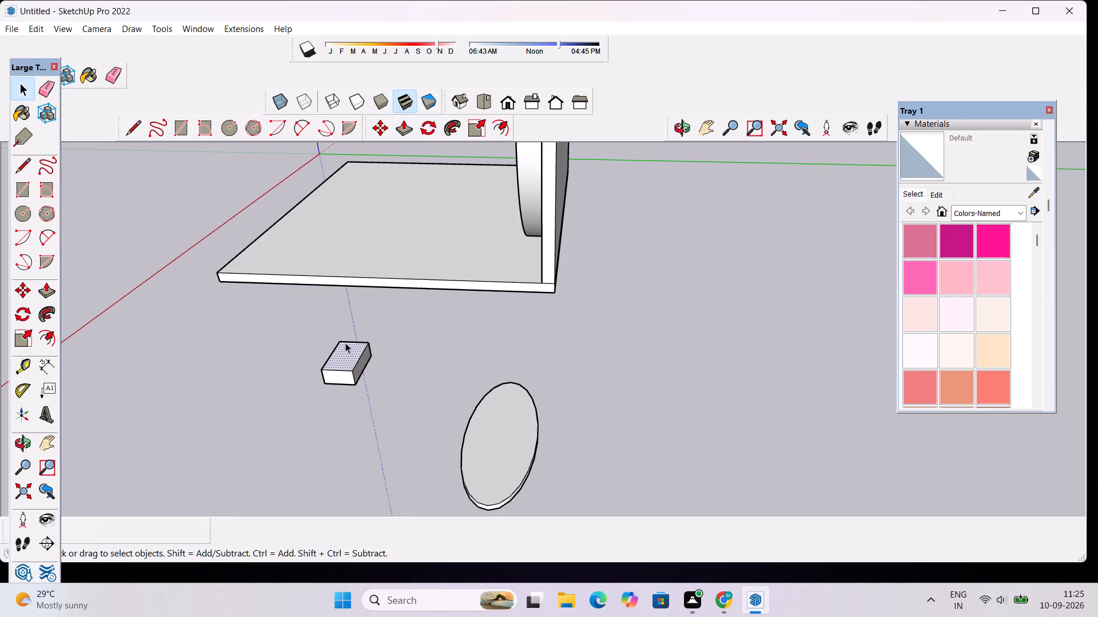
Make the whole small block, with all its faces and edges, into a group.
{"action": "scroll", "coordinate": [340, 338], "scroll_direction": "down", "scroll_amount": 3}
{"action": "scroll", "coordinate": [351, 366], "scroll_direction": "up", "scroll_amount": 10}
{"action": "scroll", "coordinate": [353, 348], "scroll_direction": "down", "scroll_amount": 4}
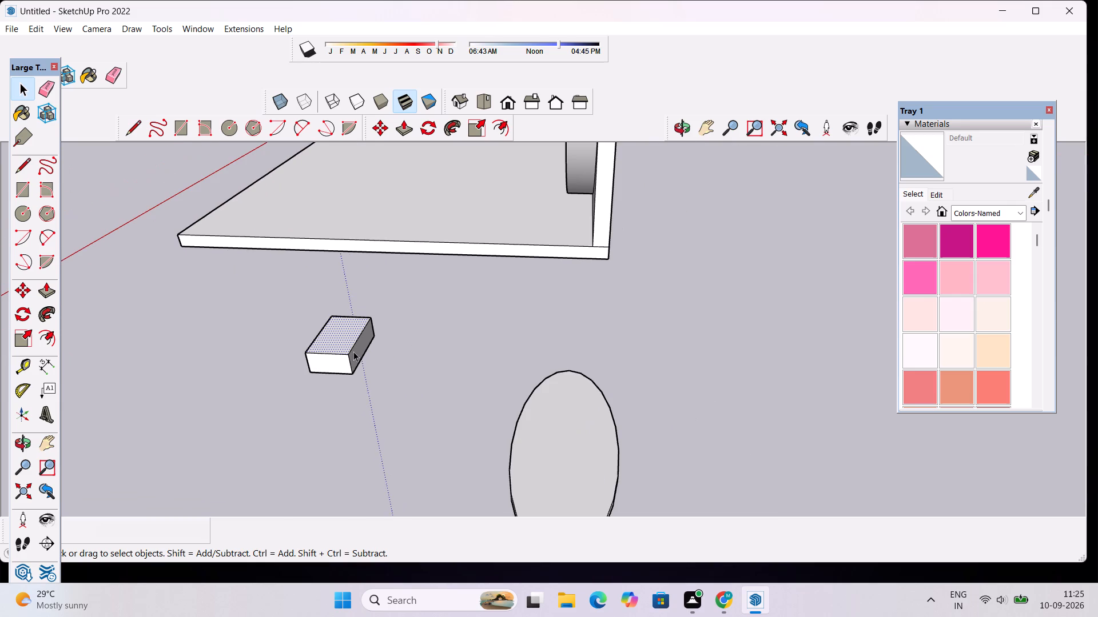
{"action": "triple_click", "coordinate": [353, 351]}
{"action": "left_click", "coordinate": [353, 352]}
{"action": "right_click", "coordinate": [353, 352]}
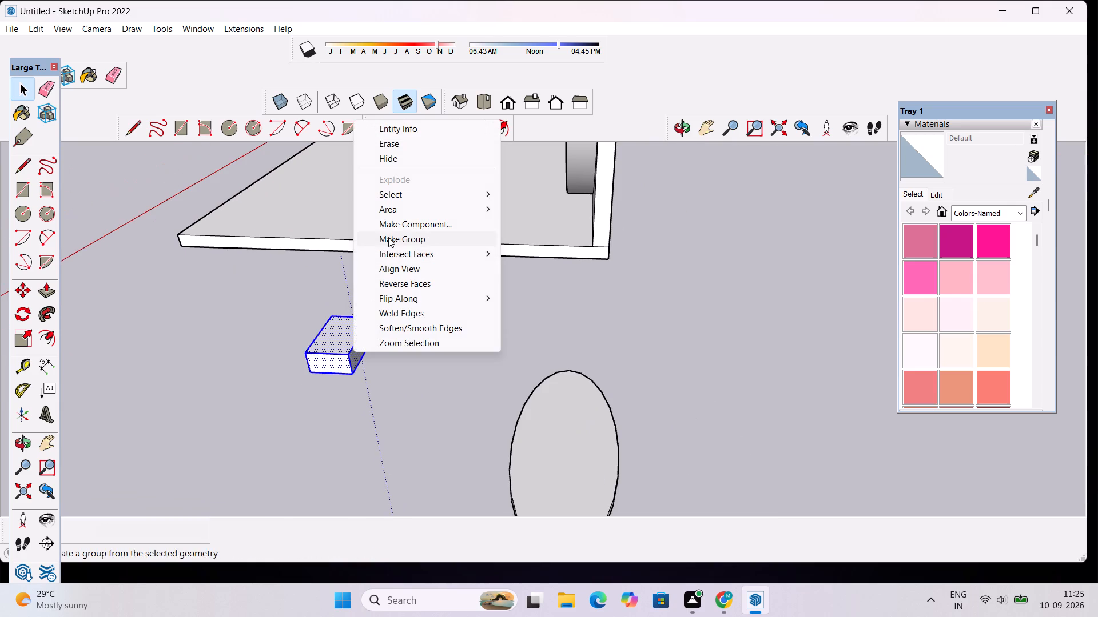
{"action": "left_click", "coordinate": [388, 237]}
Move the block group about 12" onto the top face of the elliptical disc.
{"action": "key", "text": "m"}
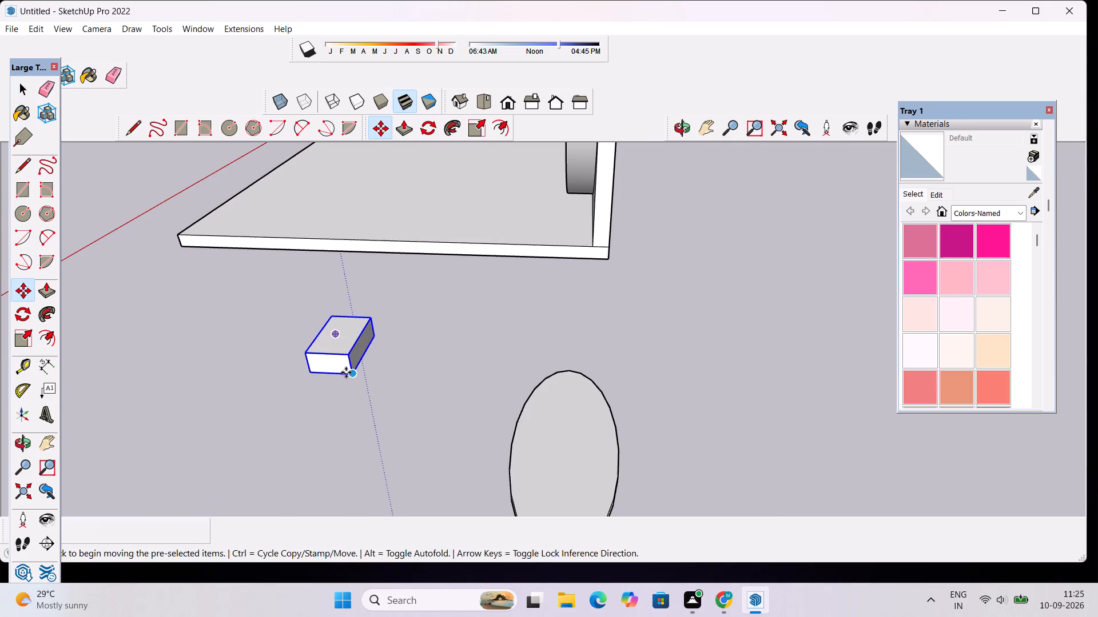
{"action": "left_click", "coordinate": [336, 335]}
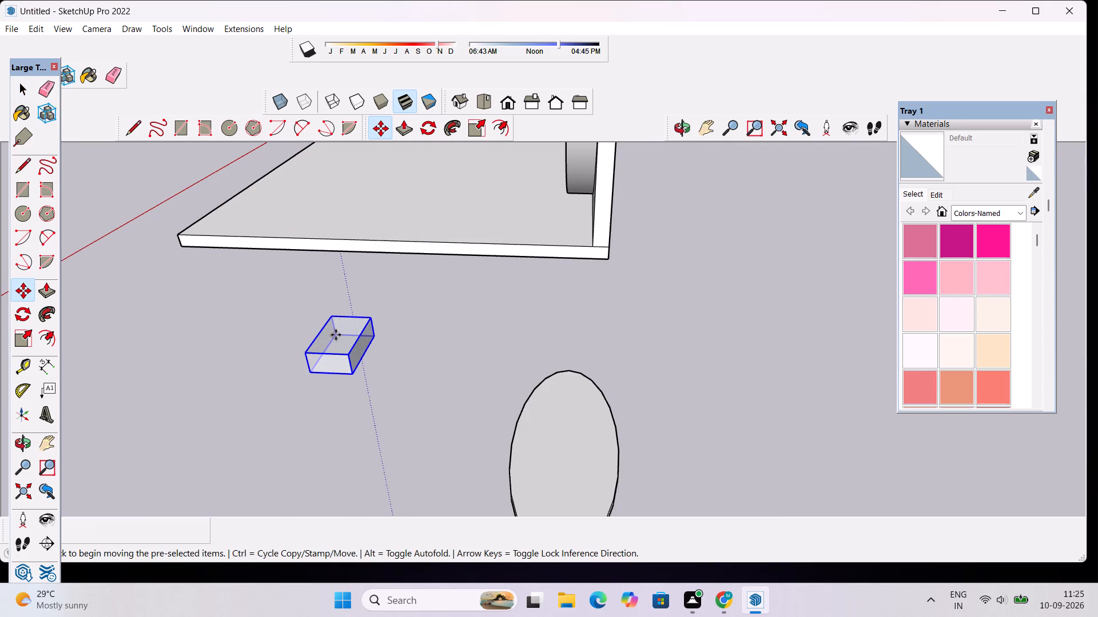
{"action": "scroll", "coordinate": [499, 382], "scroll_direction": "down", "scroll_amount": 5}
{"action": "scroll", "coordinate": [522, 404], "scroll_direction": "up", "scroll_amount": 4}
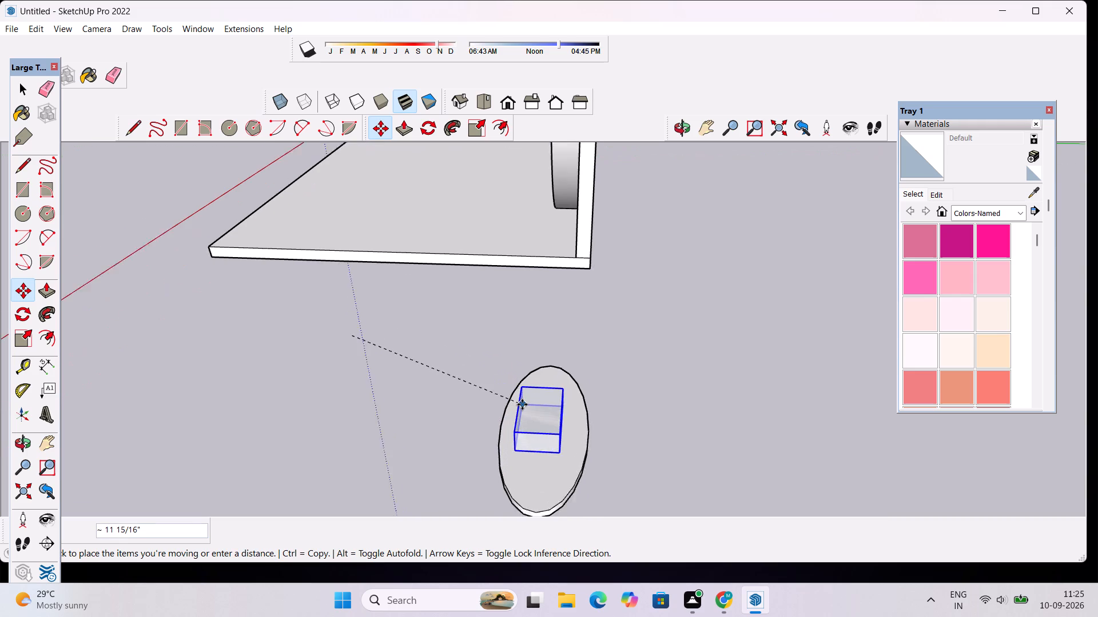
{"action": "left_click", "coordinate": [526, 407]}
{"action": "key", "text": "space"}
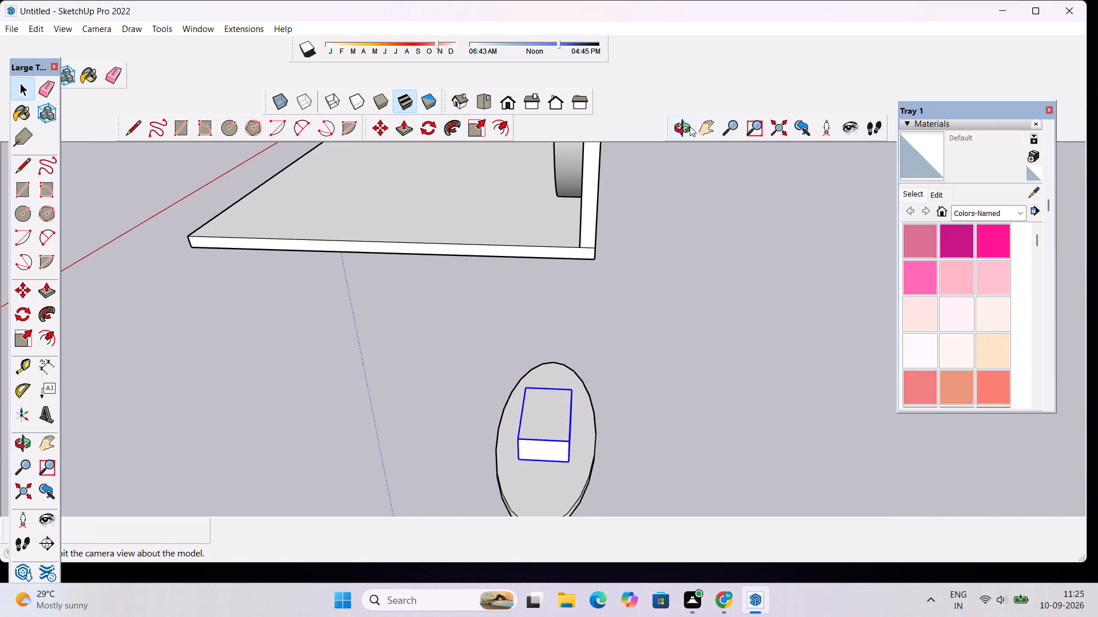
Scale the block group lengthwise along the disc by about 1.26, extending its end nearer the wall unit.
{"action": "left_click", "coordinate": [689, 126]}
{"action": "left_click_drag", "start_coordinate": [466, 263], "coordinate": [775, 235]}
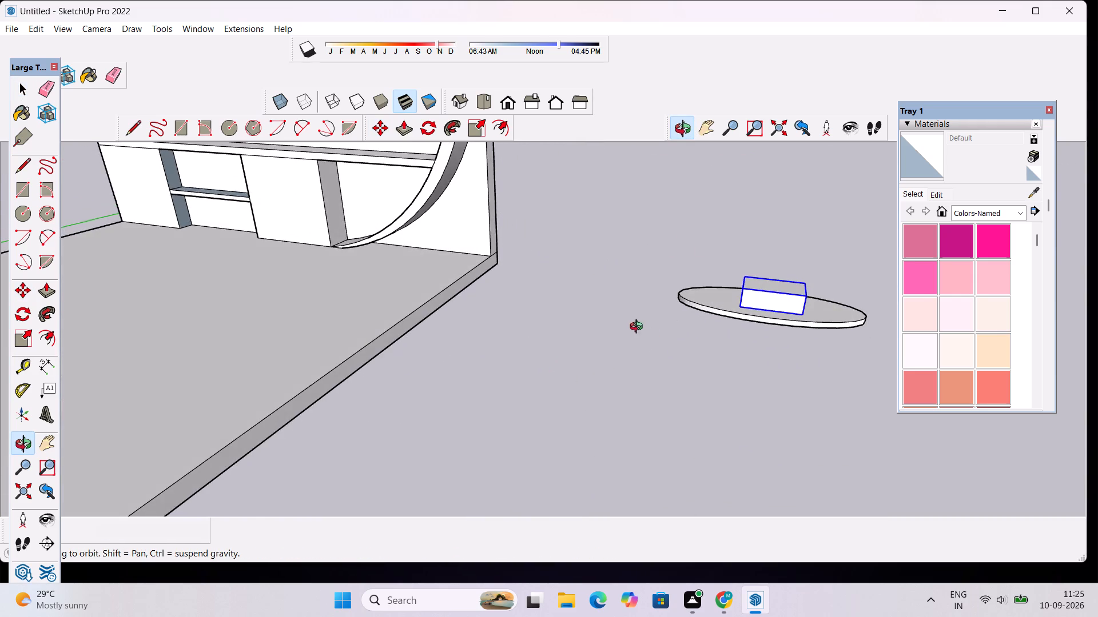
{"action": "scroll", "coordinate": [638, 327], "scroll_direction": "down", "scroll_amount": 5}
{"action": "left_click_drag", "start_coordinate": [406, 330], "coordinate": [524, 320]}
{"action": "scroll", "coordinate": [798, 272], "scroll_direction": "up", "scroll_amount": 5}
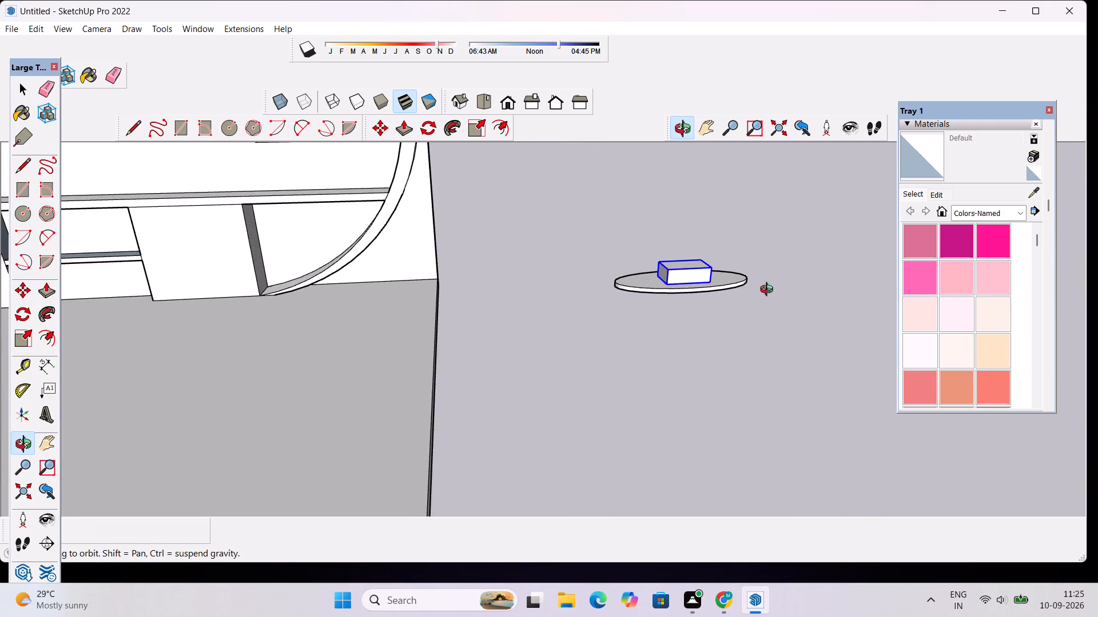
{"action": "scroll", "coordinate": [762, 292], "scroll_direction": "up", "scroll_amount": 5}
{"action": "scroll", "coordinate": [687, 277], "scroll_direction": "up", "scroll_amount": 5}
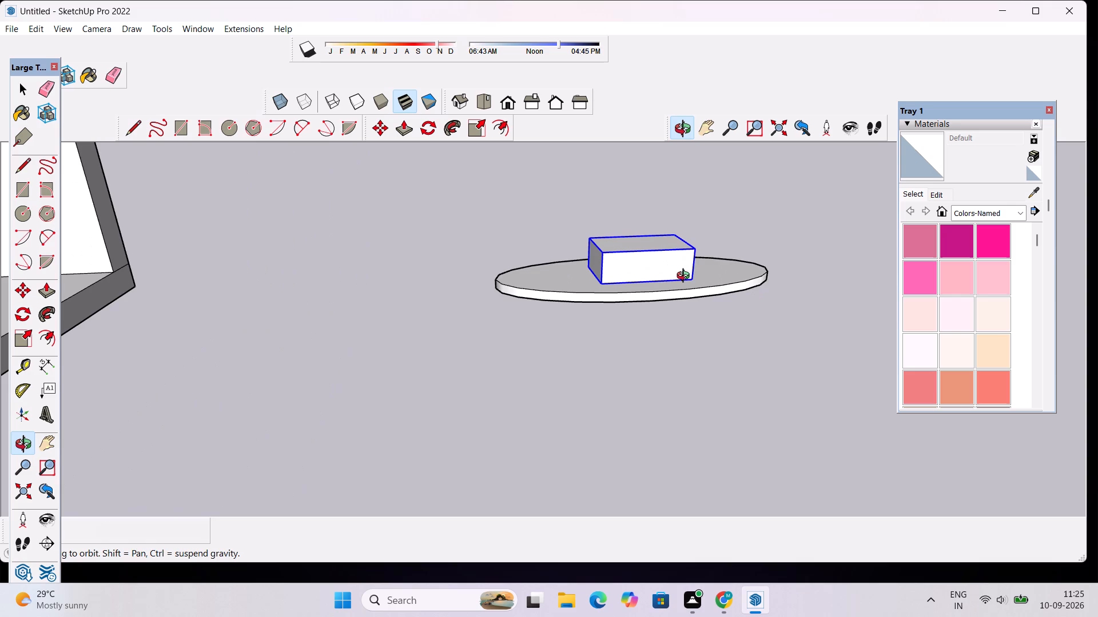
{"action": "left_click", "coordinate": [19, 345]}
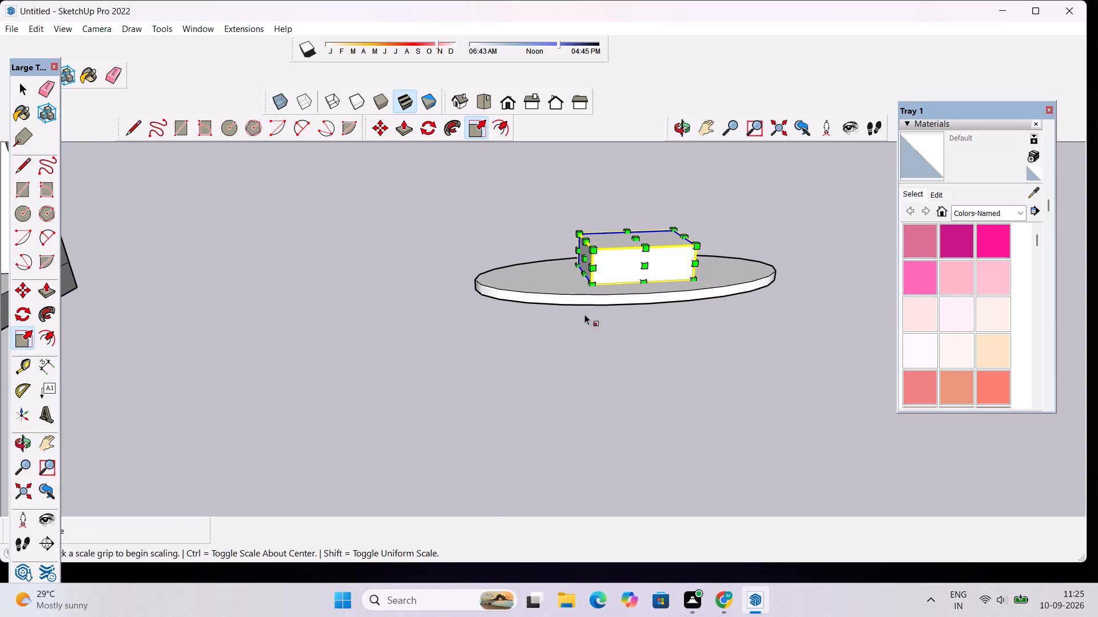
{"action": "left_click", "coordinate": [583, 258]}
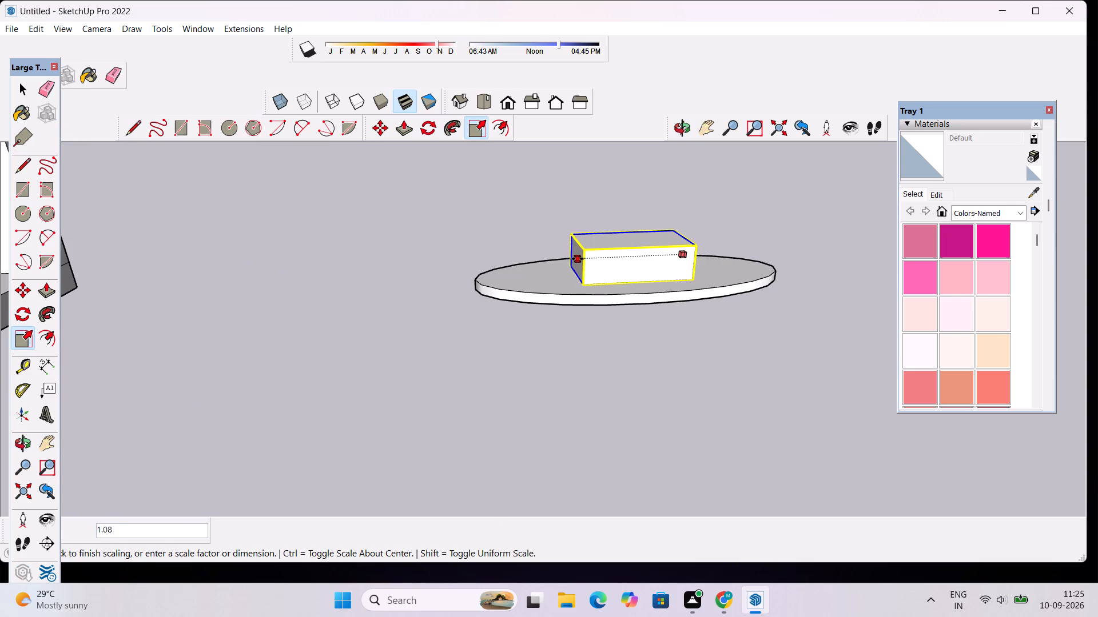
{"action": "left_click", "coordinate": [560, 261]}
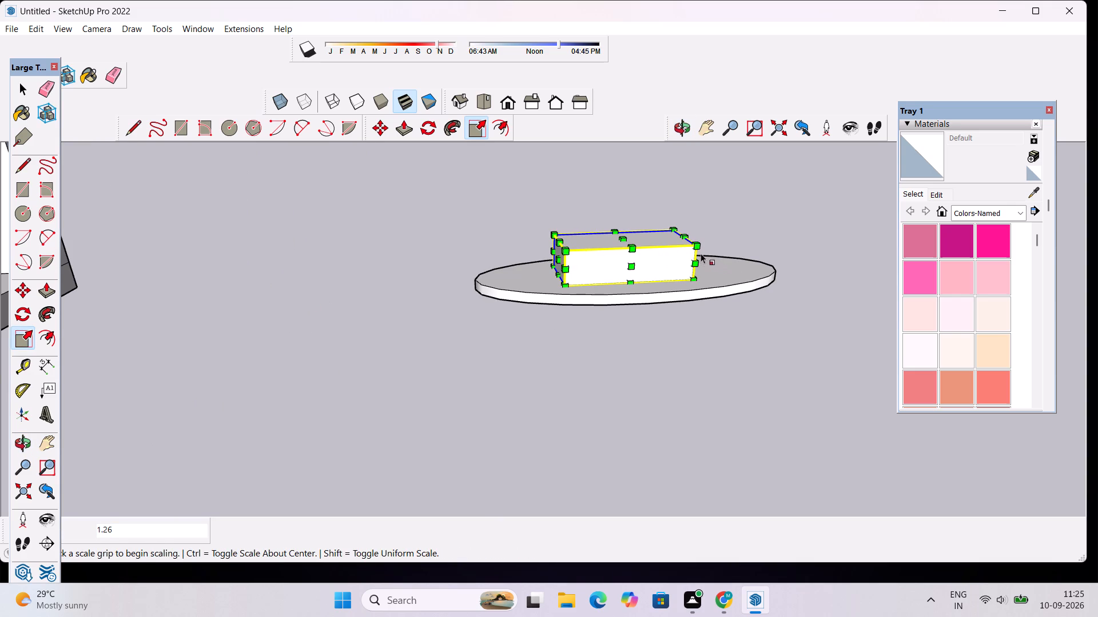
Scale the block group lengthwise again, extending its opposite end toward the disc's tip away from the wall unit.
{"action": "scroll", "coordinate": [709, 256], "scroll_direction": "up", "scroll_amount": 6}
{"action": "scroll", "coordinate": [753, 269], "scroll_direction": "down", "scroll_amount": 6}
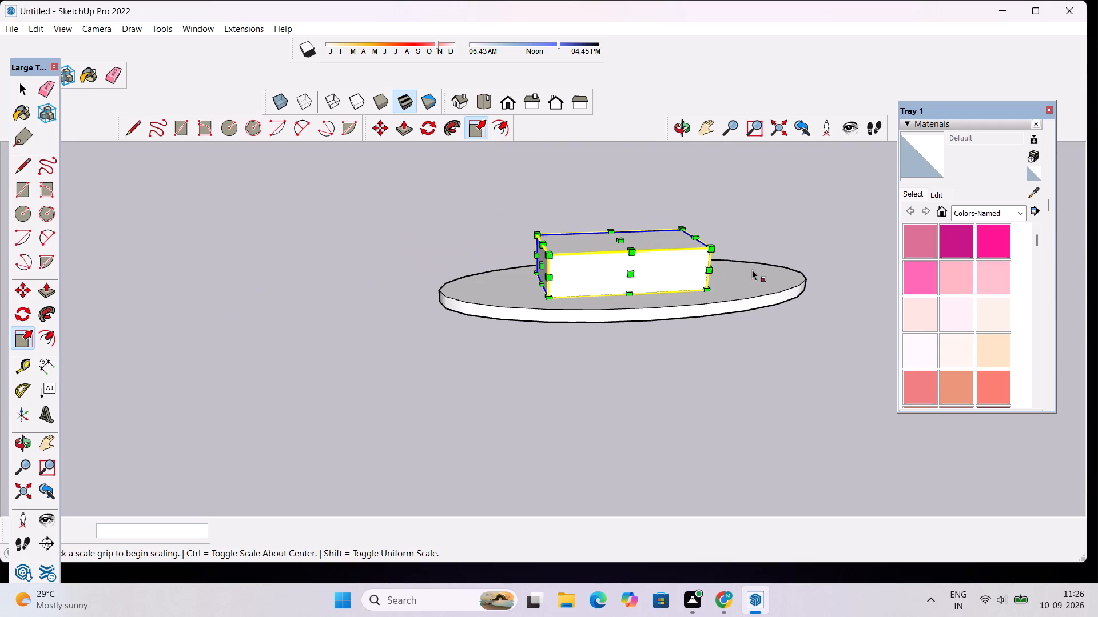
{"action": "scroll", "coordinate": [722, 264], "scroll_direction": "down", "scroll_amount": 4}
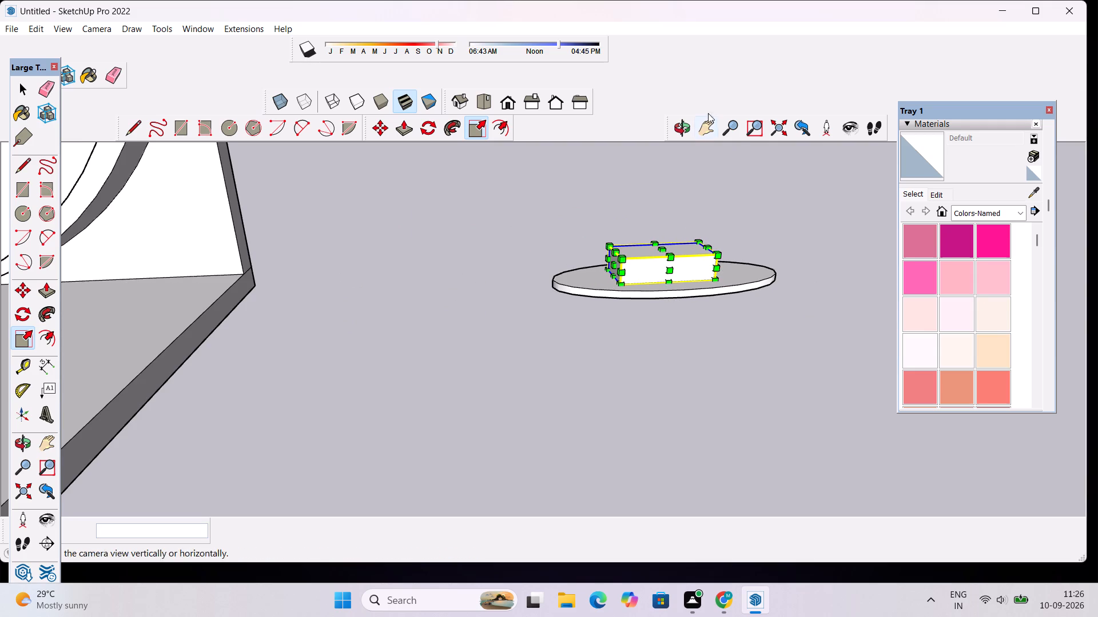
{"action": "left_click", "coordinate": [687, 134]}
{"action": "left_click_drag", "start_coordinate": [674, 315], "coordinate": [338, 303]}
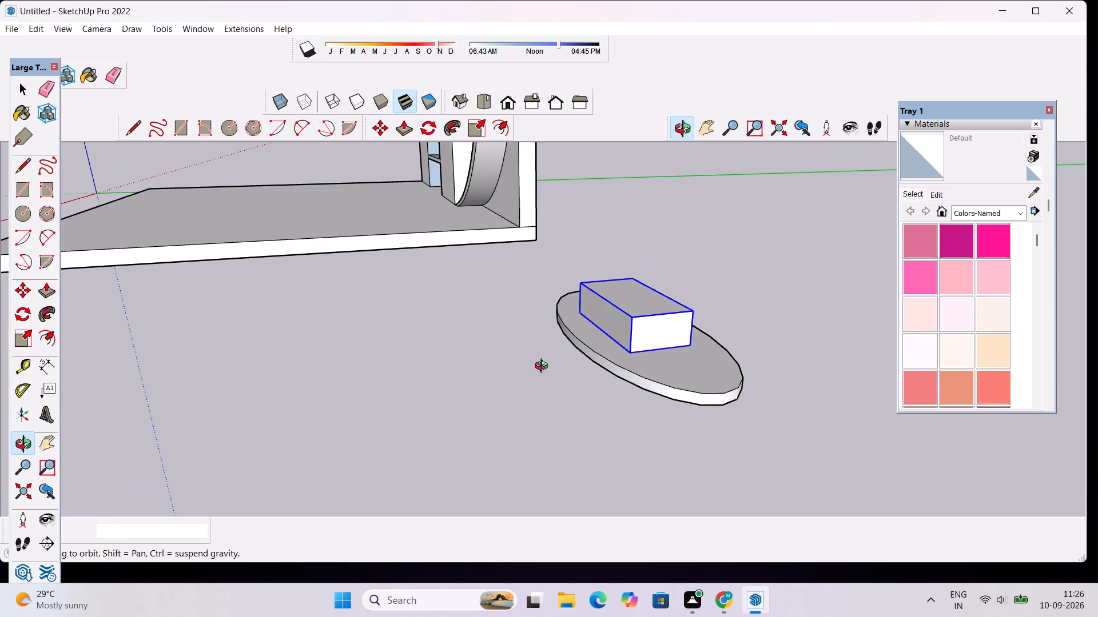
{"action": "left_click", "coordinate": [17, 332]}
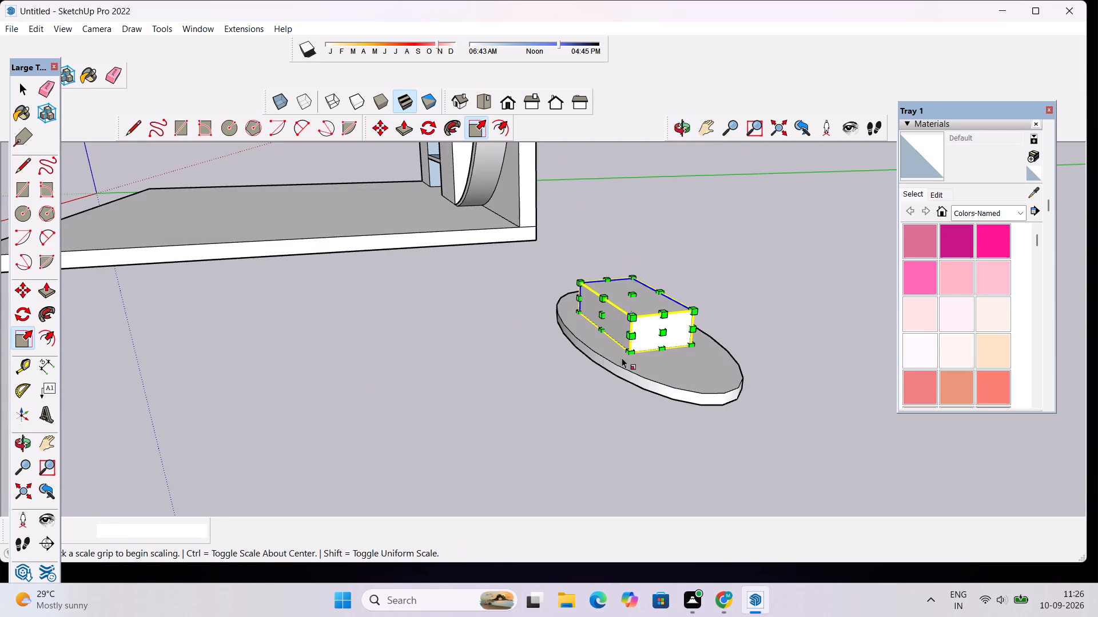
{"action": "left_click", "coordinate": [665, 332]}
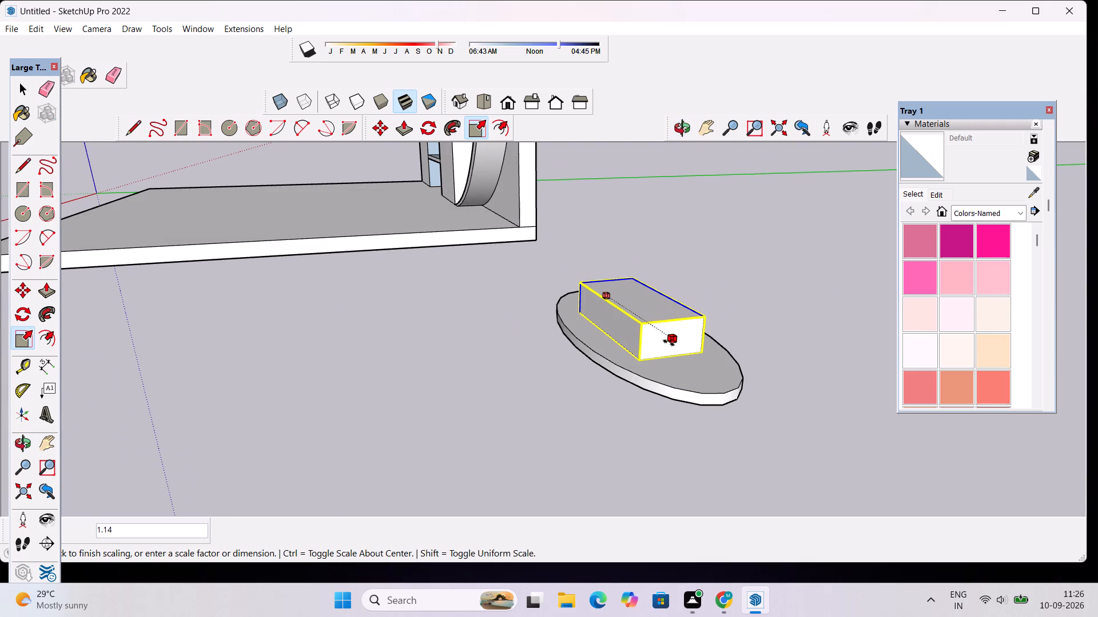
{"action": "left_click", "coordinate": [674, 359]}
{"action": "key", "text": "space"}
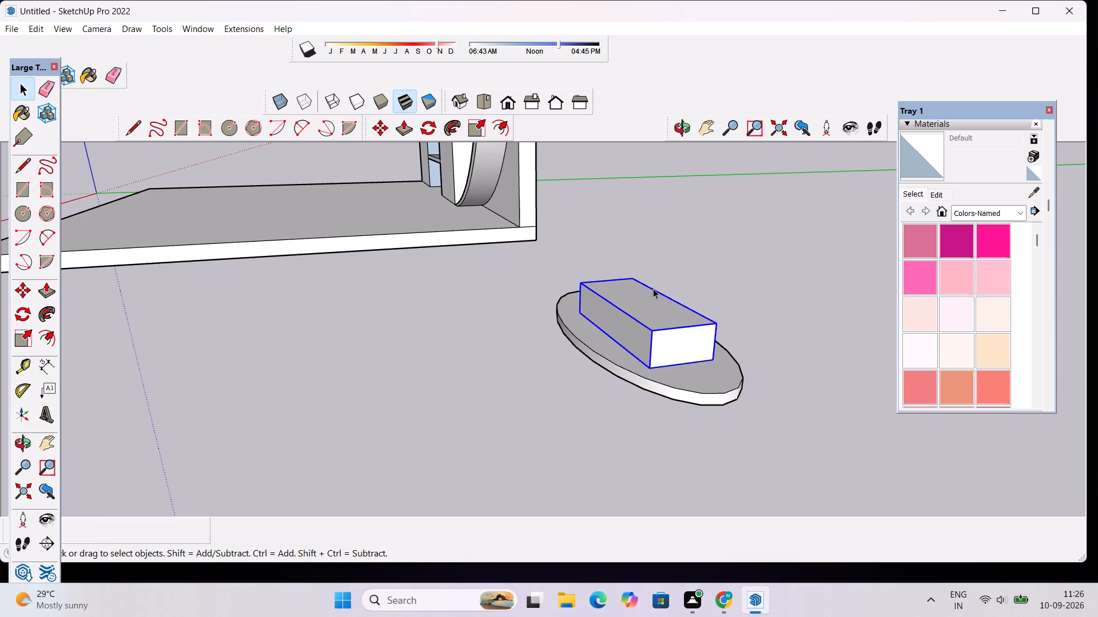
Open the block group and draw a line about 1 15/16" across its end face away from the wall unit, halfway up.
{"action": "scroll", "coordinate": [643, 311], "scroll_direction": "down", "scroll_amount": 2}
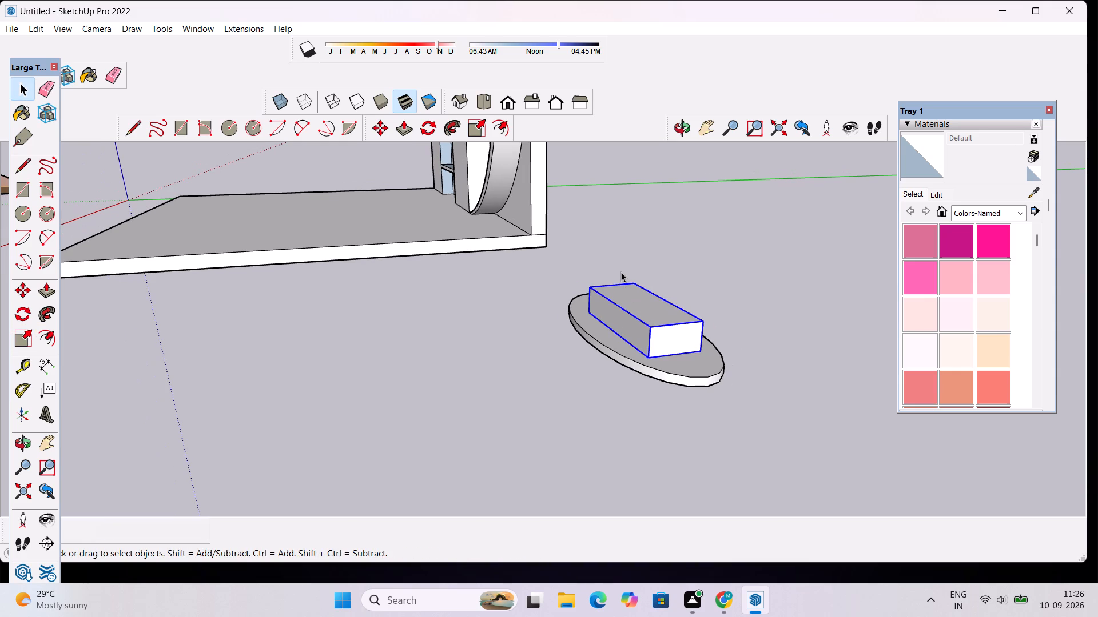
{"action": "left_click", "coordinate": [662, 338]}
{"action": "scroll", "coordinate": [676, 316], "scroll_direction": "up", "scroll_amount": 6}
{"action": "triple_click", "coordinate": [663, 364]}
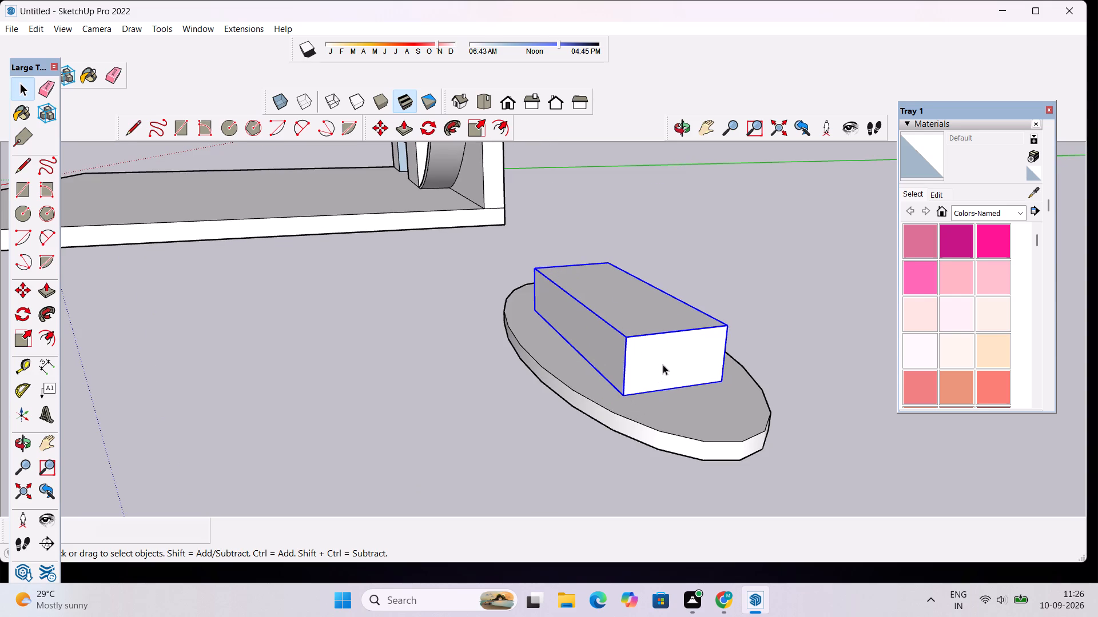
{"action": "double_click", "coordinate": [659, 366]}
{"action": "left_click", "coordinate": [659, 366]}
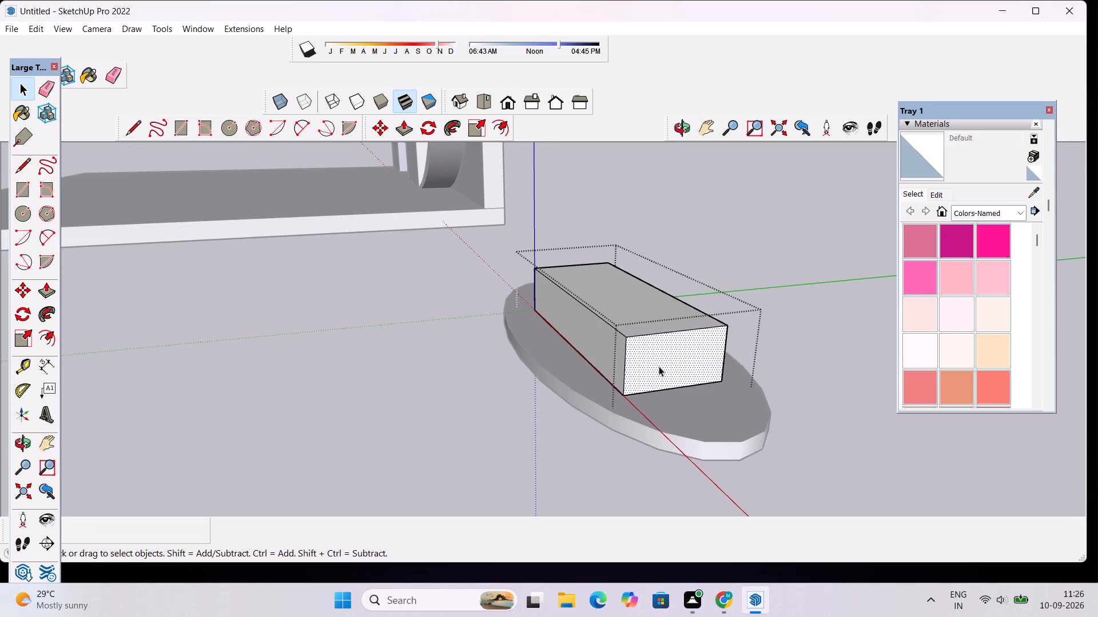
{"action": "key", "text": "l"}
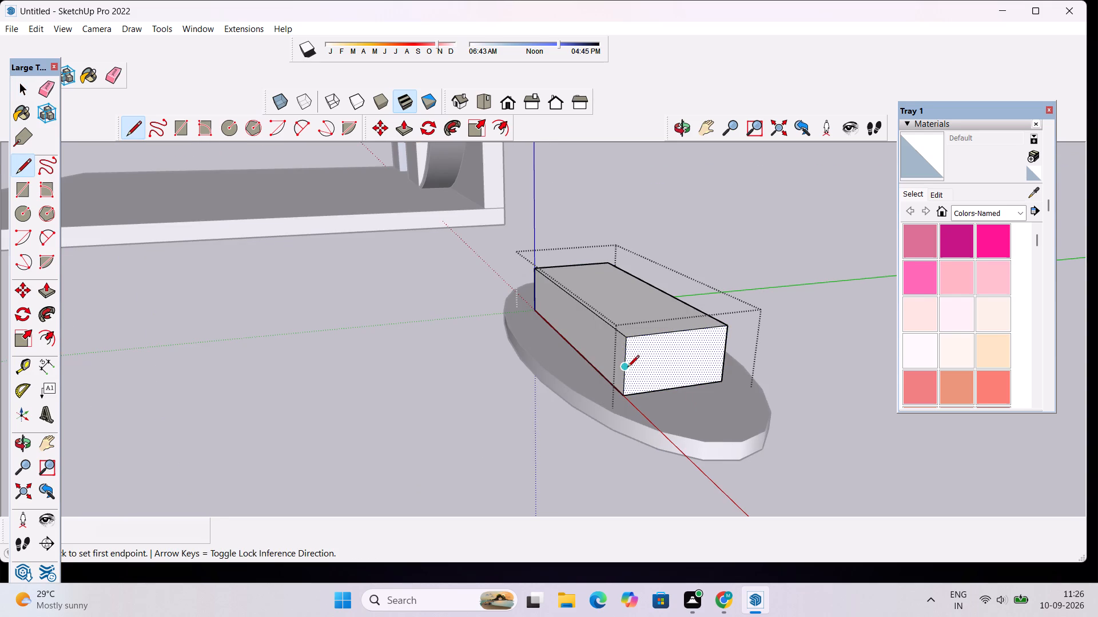
{"action": "left_click", "coordinate": [627, 368]}
{"action": "left_click", "coordinate": [725, 354]}
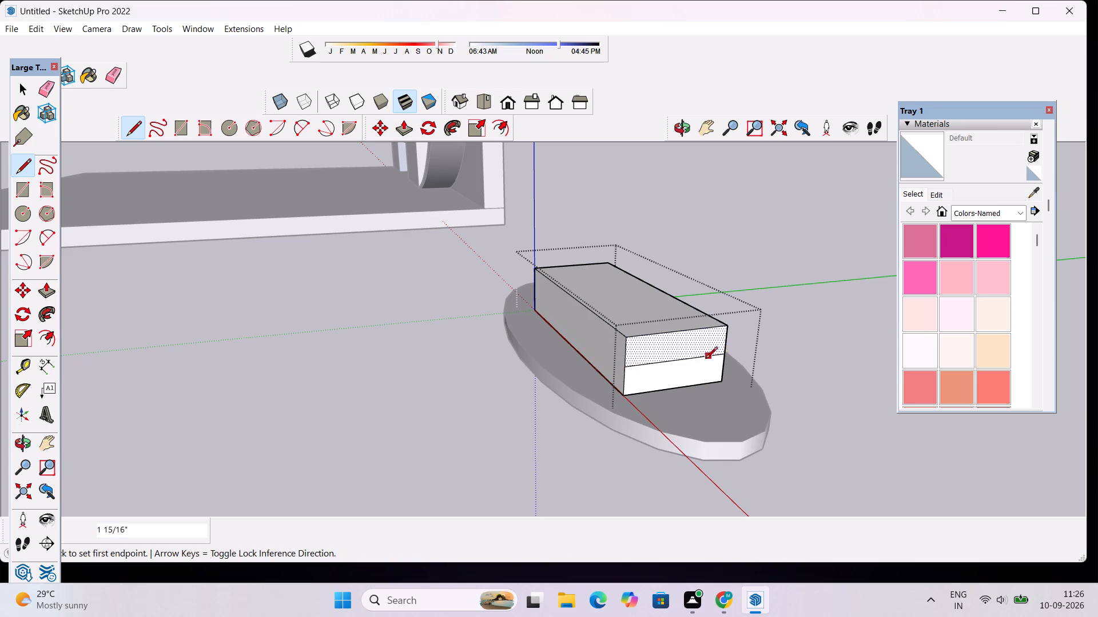
Push the upper half of that end face inward about 1/4" with Push/Pull to form a step.
{"action": "scroll", "coordinate": [694, 372], "scroll_direction": "up", "scroll_amount": 3}
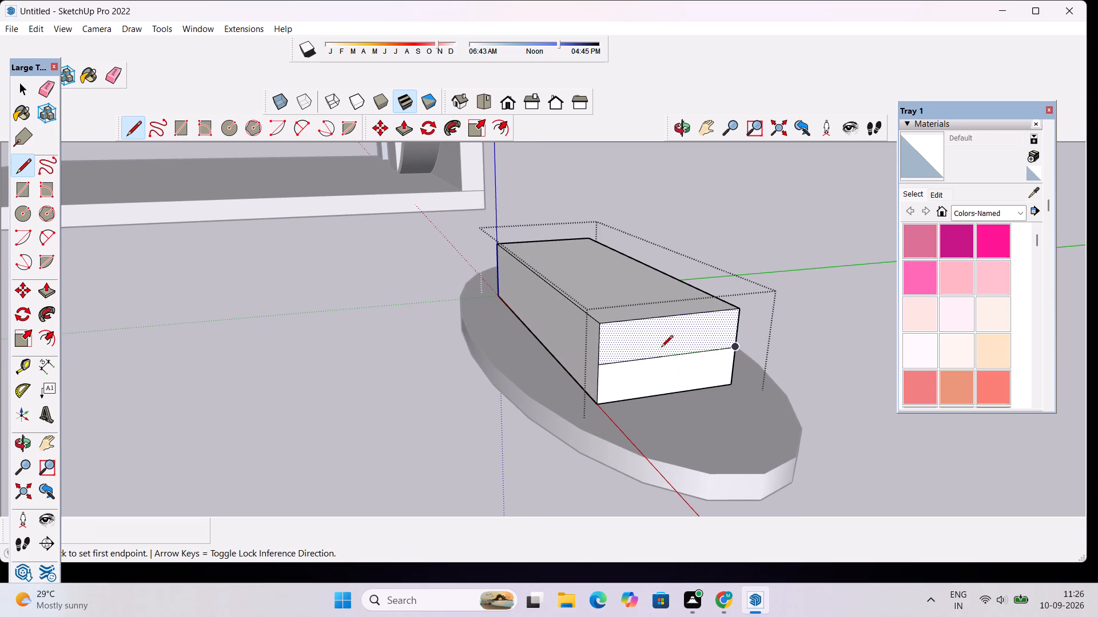
{"action": "key", "text": "space"}
{"action": "left_click", "coordinate": [661, 343]}
{"action": "key", "text": "p"}
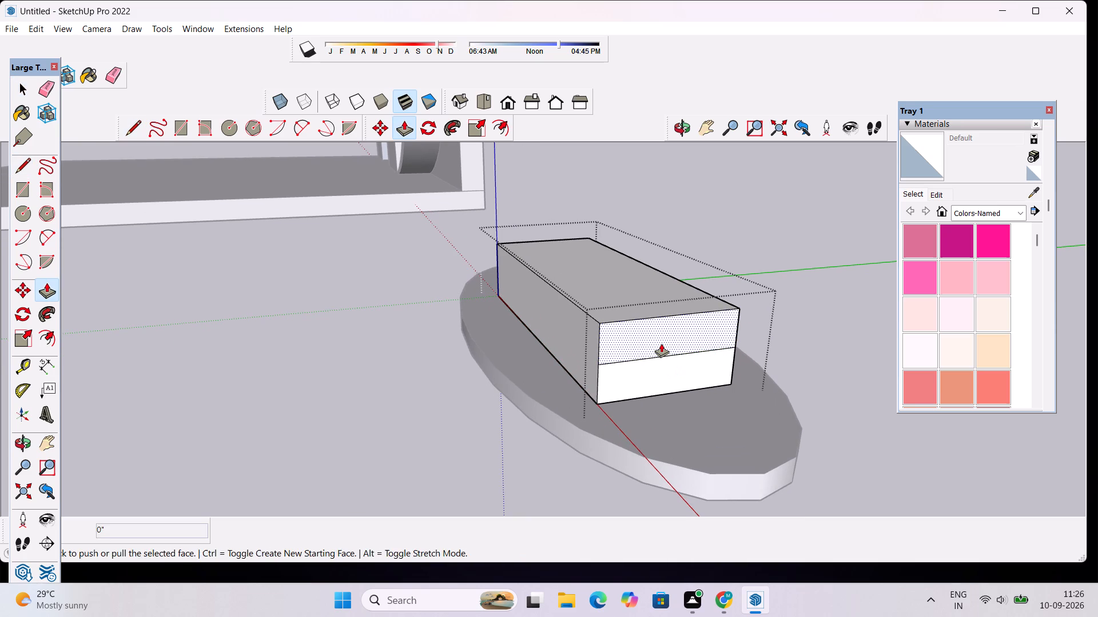
{"action": "left_click", "coordinate": [661, 343]}
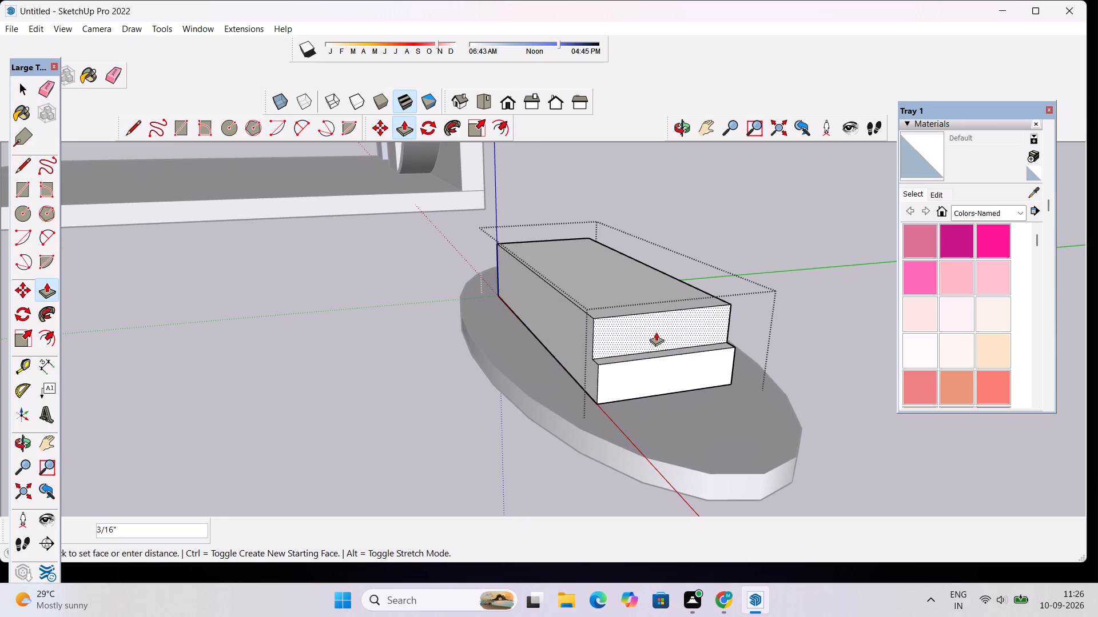
{"action": "left_click", "coordinate": [656, 331]}
Draw a matching horizontal line halfway up the block's opposite end face.
{"action": "left_click", "coordinate": [676, 125]}
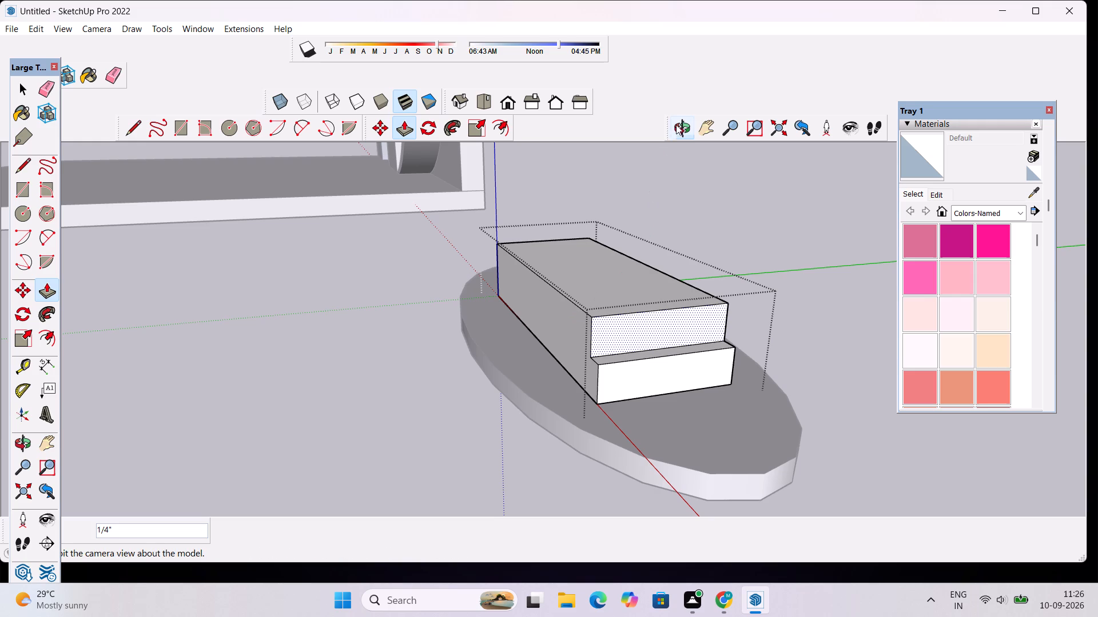
{"action": "left_click_drag", "start_coordinate": [487, 267], "coordinate": [963, 284]}
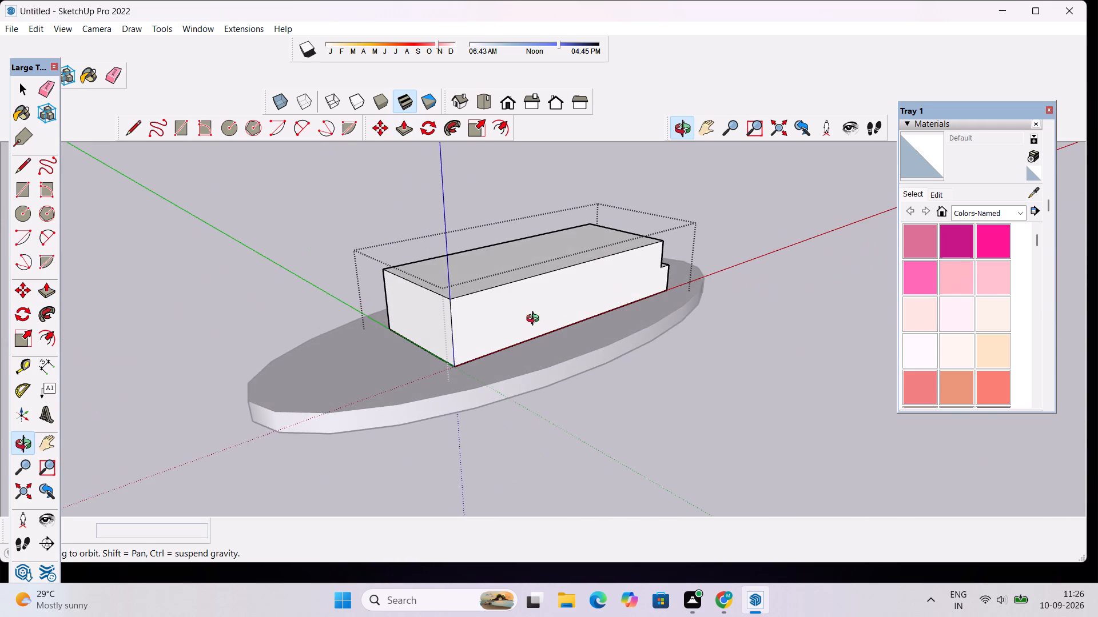
{"action": "scroll", "coordinate": [530, 322], "scroll_direction": "up", "scroll_amount": 3}
{"action": "left_click_drag", "start_coordinate": [460, 322], "coordinate": [650, 319]}
{"action": "key", "text": "l"}
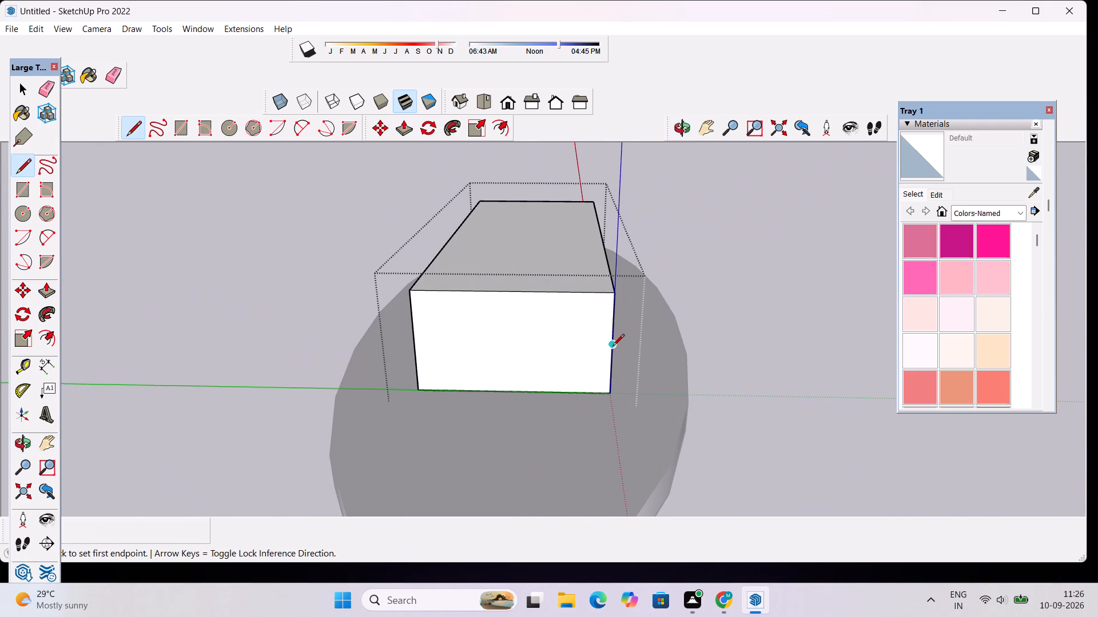
{"action": "left_click", "coordinate": [612, 347]}
{"action": "left_click", "coordinate": [412, 345]}
Push the upper half of the opposite end face inward about 1/4" and close the block group.
{"action": "key", "text": "space"}
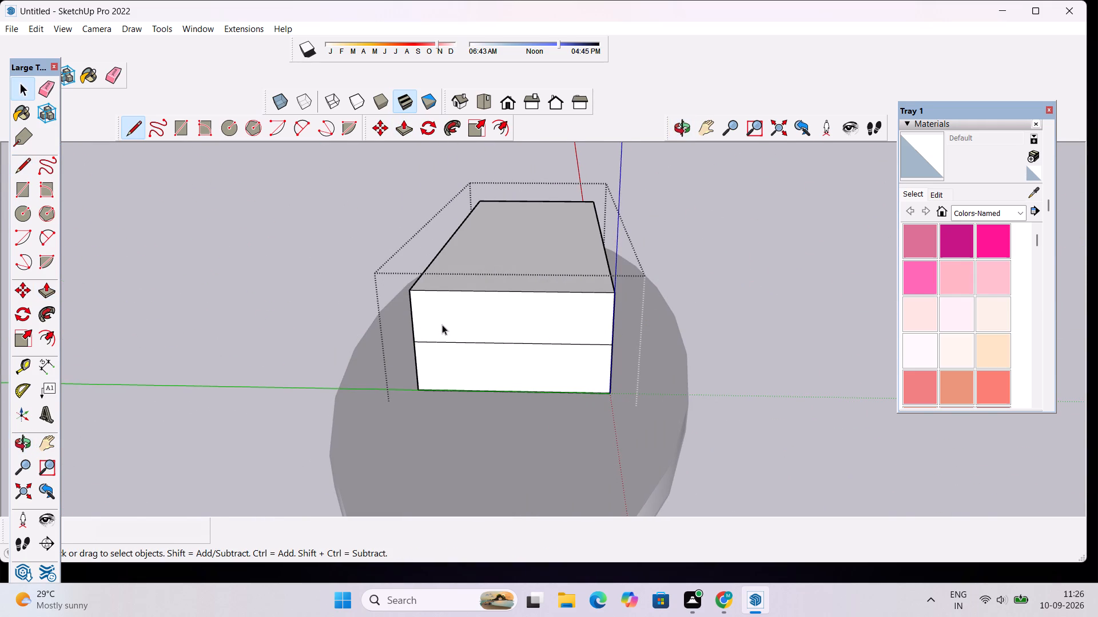
{"action": "left_click", "coordinate": [459, 323]}
{"action": "key", "text": "p"}
{"action": "left_click", "coordinate": [462, 323]}
{"action": "left_click", "coordinate": [466, 315]}
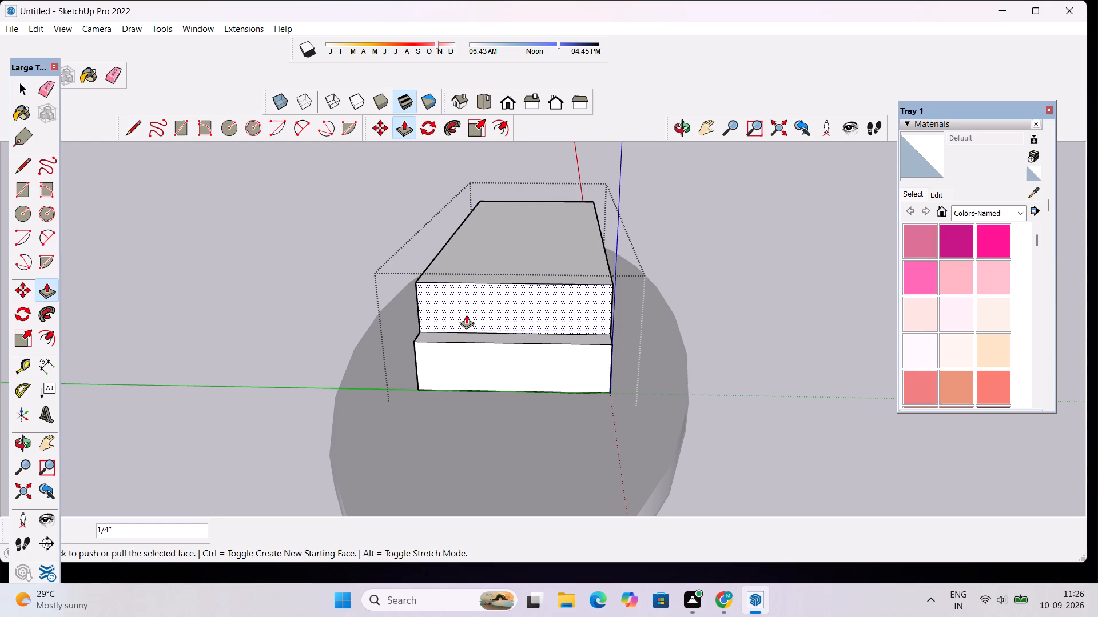
{"action": "scroll", "coordinate": [578, 267], "scroll_direction": "down", "scroll_amount": 5}
{"action": "left_click", "coordinate": [684, 122]}
{"action": "left_click_drag", "start_coordinate": [749, 303], "coordinate": [406, 293]}
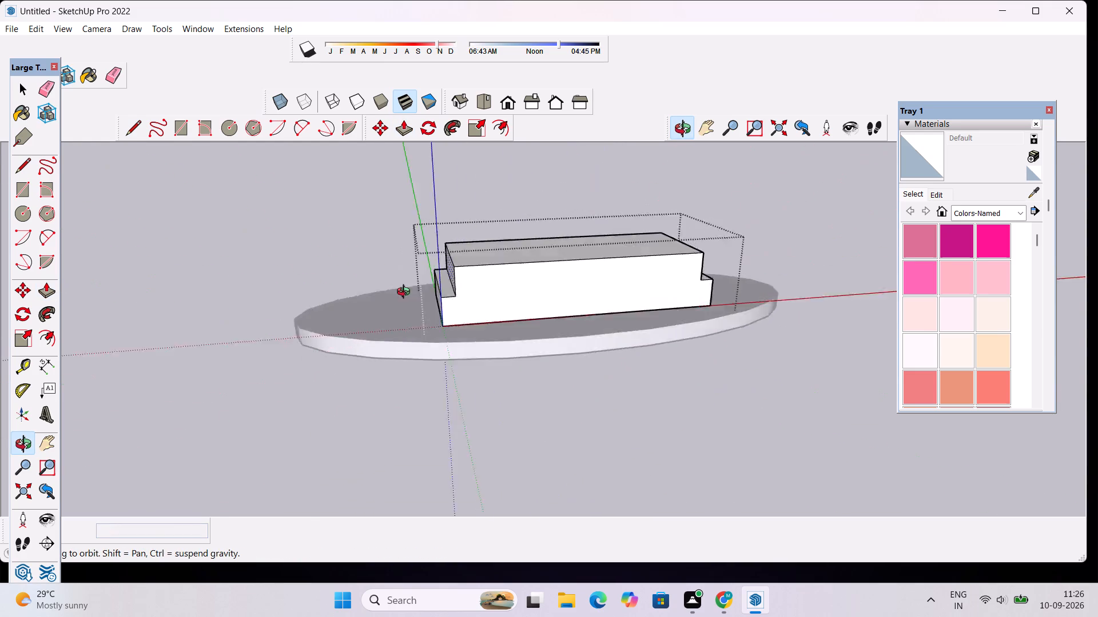
{"action": "left_click_drag", "start_coordinate": [406, 293], "coordinate": [340, 278]}
{"action": "scroll", "coordinate": [482, 302], "scroll_direction": "down", "scroll_amount": 4}
{"action": "left_click_drag", "start_coordinate": [501, 344], "coordinate": [506, 334]}
{"action": "scroll", "coordinate": [509, 311], "scroll_direction": "up", "scroll_amount": 3}
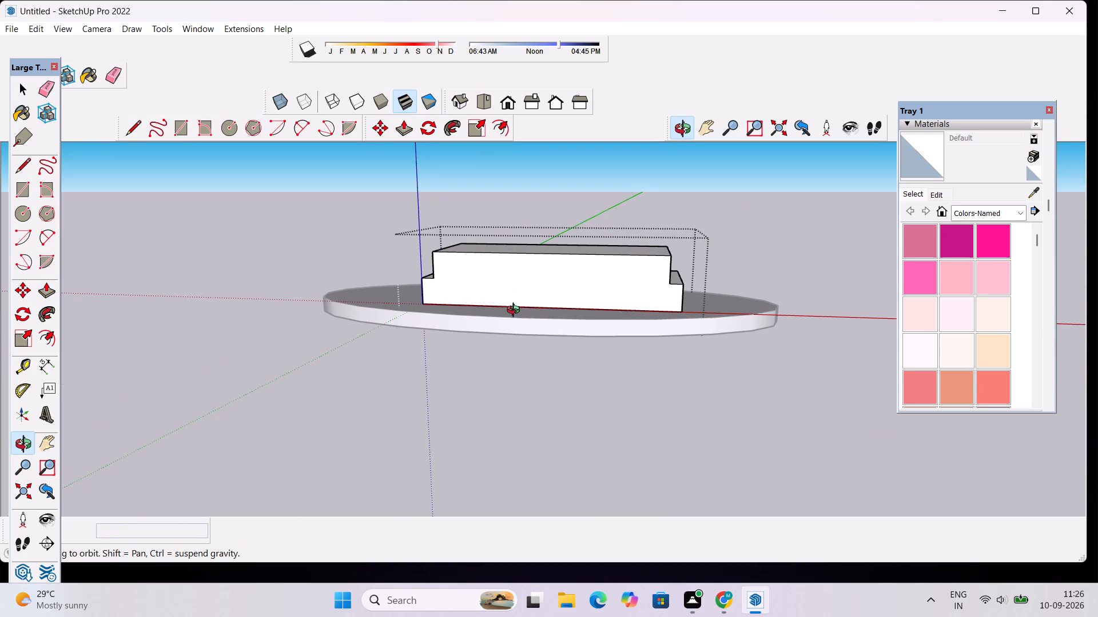
{"action": "key", "text": "space"}
{"action": "left_click", "coordinate": [329, 241]}
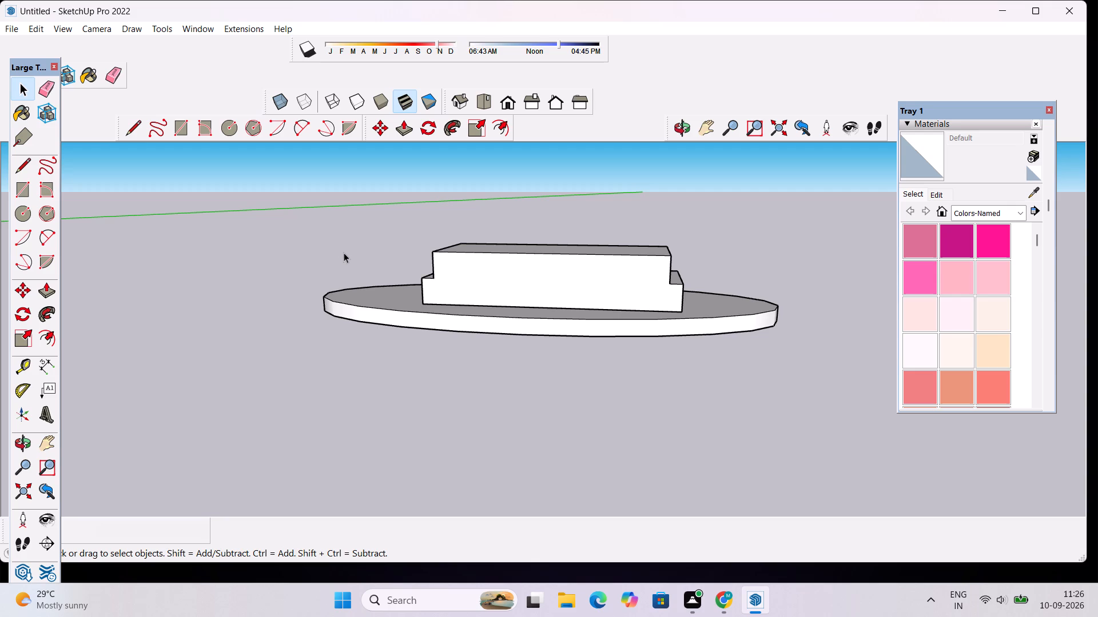
In front view, draw an upright rectangle about 8 3/16" by 5 3/8" beside the wall unit, near the elliptical disc.
{"action": "scroll", "coordinate": [519, 259], "scroll_direction": "down", "scroll_amount": 1}
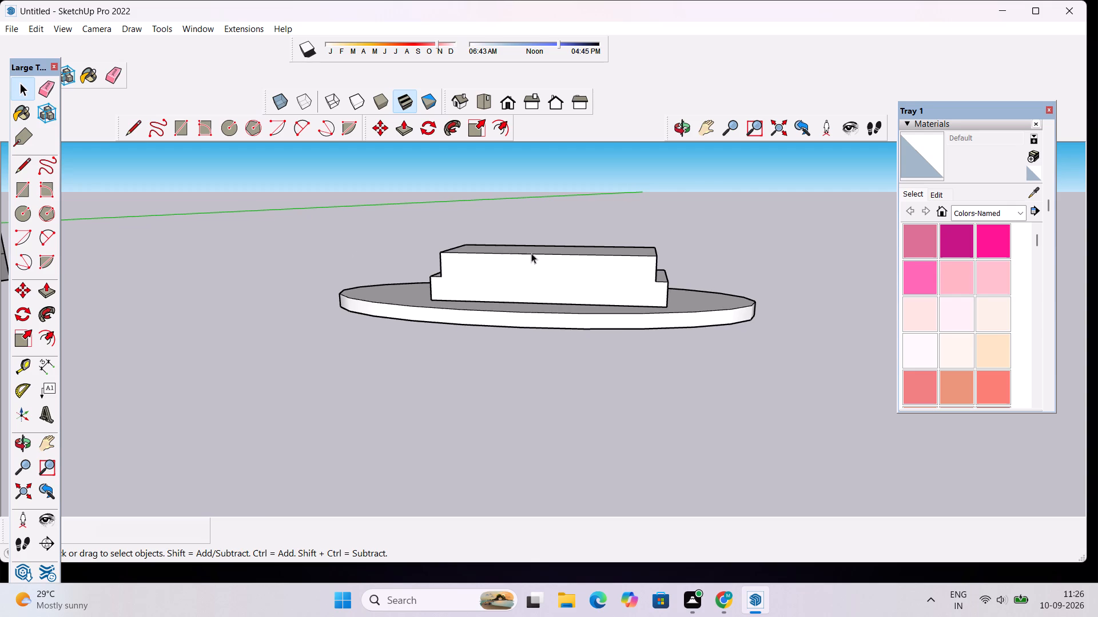
{"action": "scroll", "coordinate": [531, 253], "scroll_direction": "down", "scroll_amount": 9}
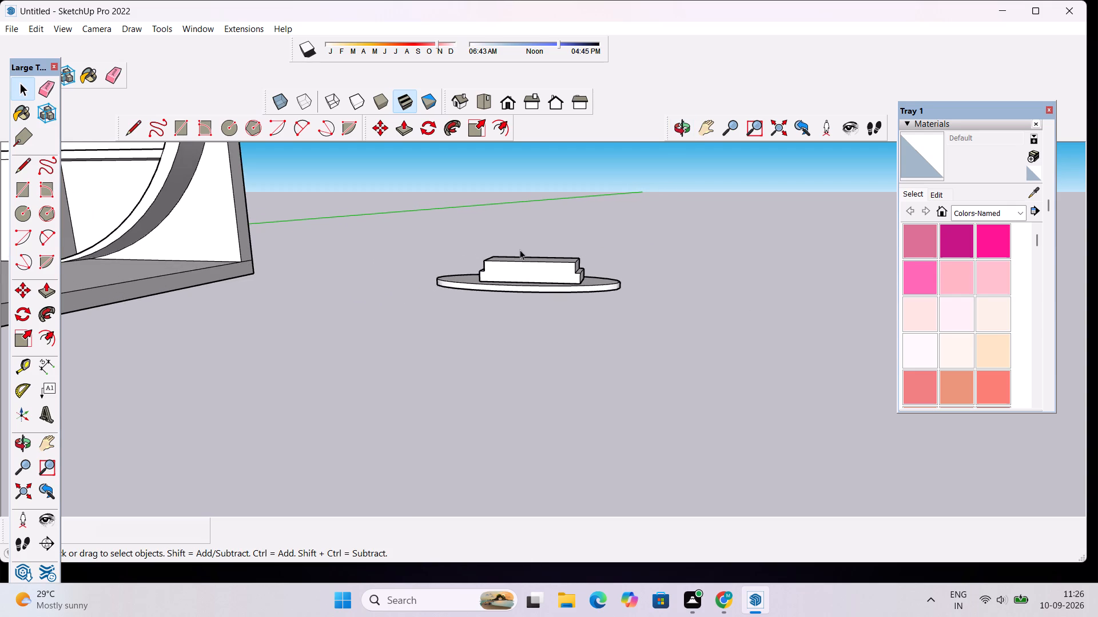
{"action": "scroll", "coordinate": [520, 250], "scroll_direction": "up", "scroll_amount": 1}
{"action": "scroll", "coordinate": [520, 250], "scroll_direction": "down", "scroll_amount": 11}
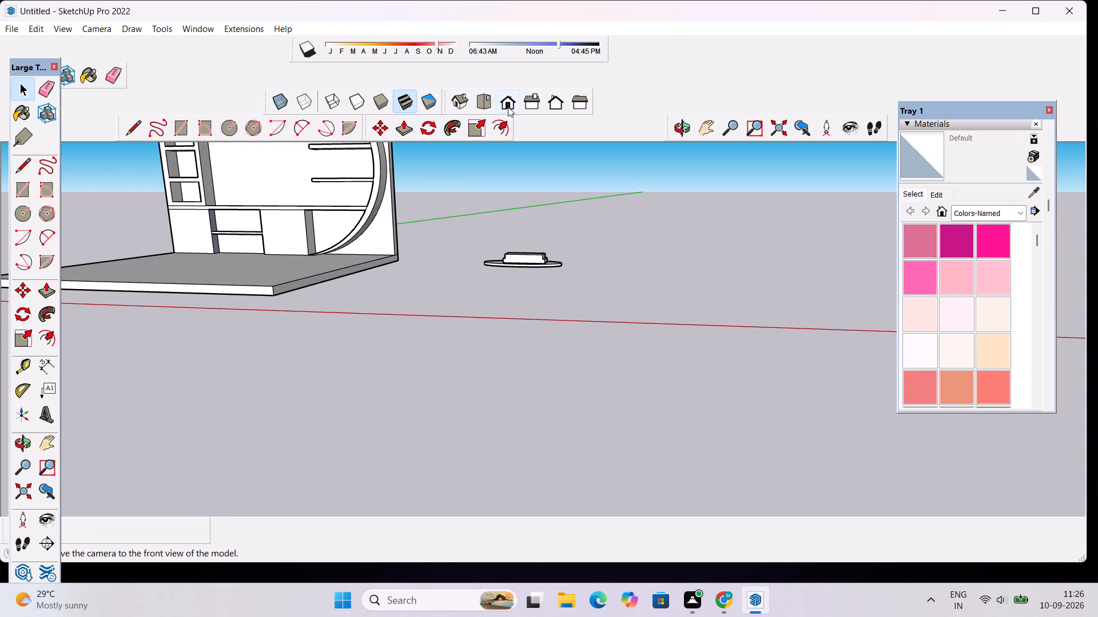
{"action": "left_click", "coordinate": [508, 107]}
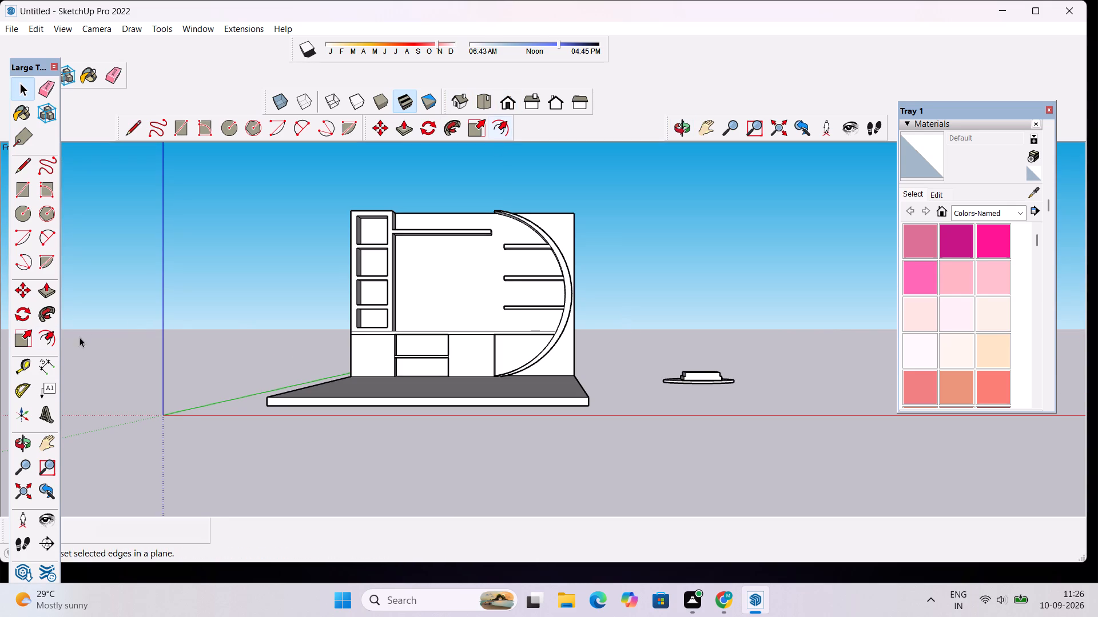
{"action": "left_click", "coordinate": [183, 128]}
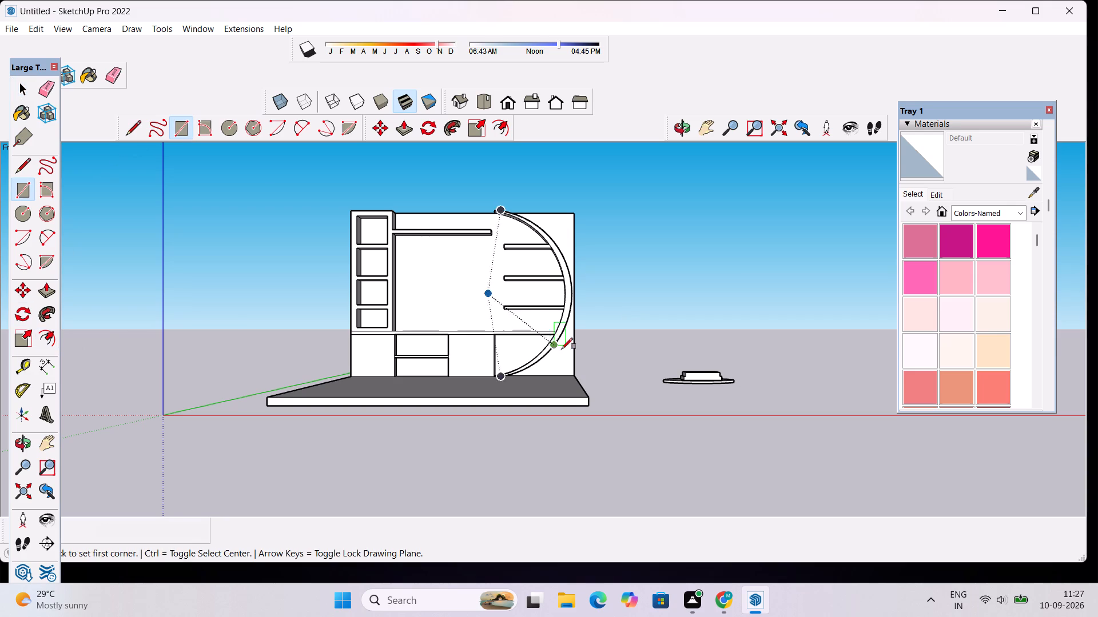
{"action": "scroll", "coordinate": [564, 358], "scroll_direction": "down", "scroll_amount": 3}
{"action": "scroll", "coordinate": [811, 356], "scroll_direction": "up", "scroll_amount": 3}
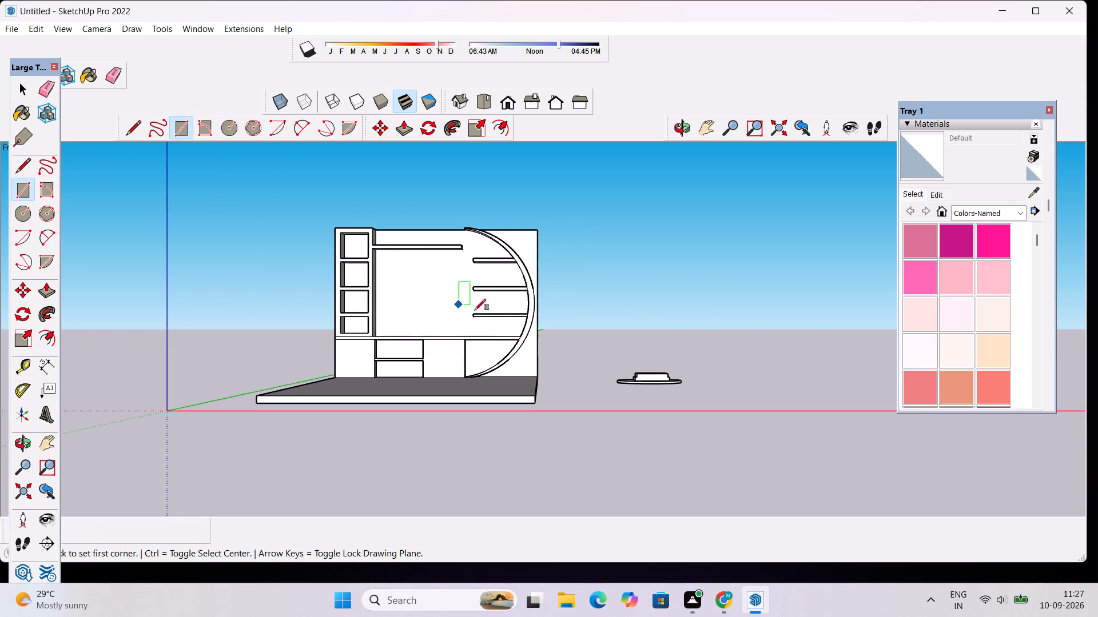
{"action": "left_click", "coordinate": [694, 313]}
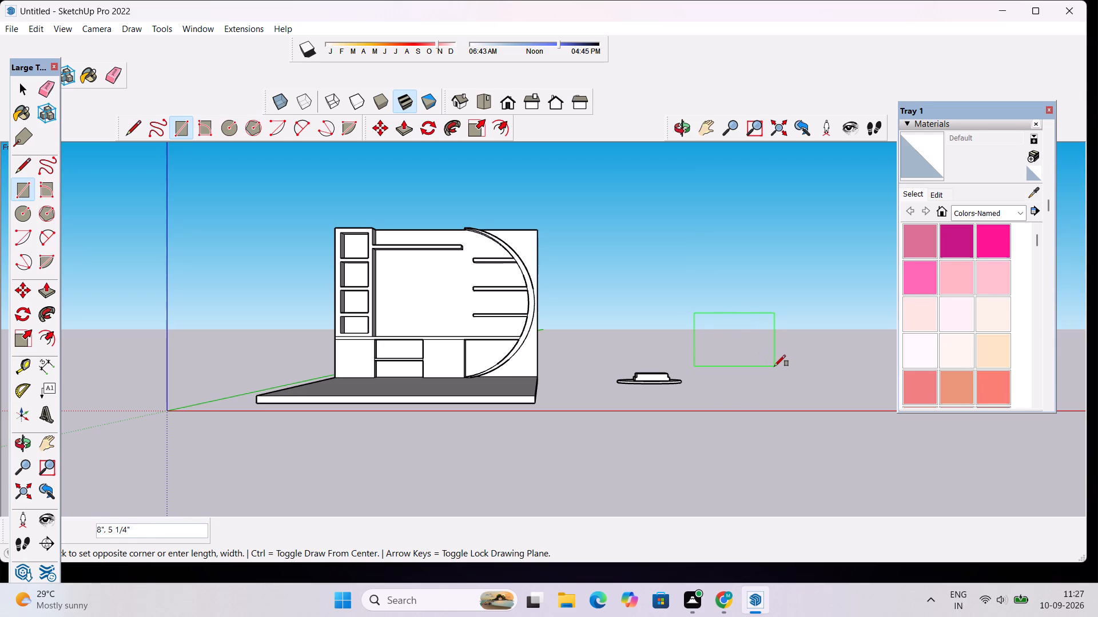
{"action": "left_click", "coordinate": [777, 367]}
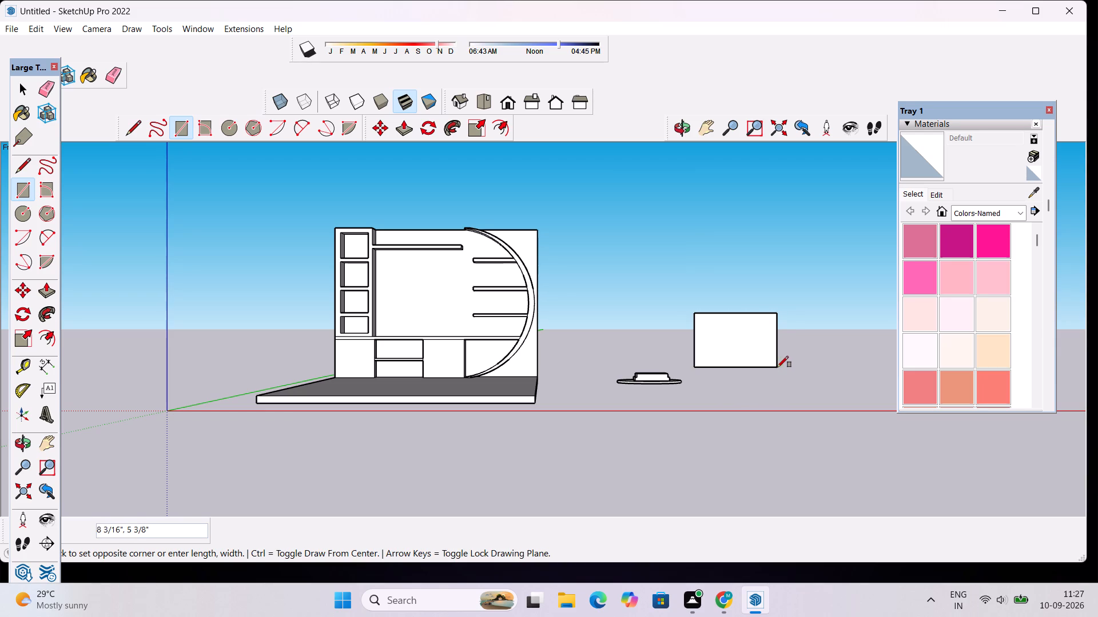
{"action": "key", "text": "space"}
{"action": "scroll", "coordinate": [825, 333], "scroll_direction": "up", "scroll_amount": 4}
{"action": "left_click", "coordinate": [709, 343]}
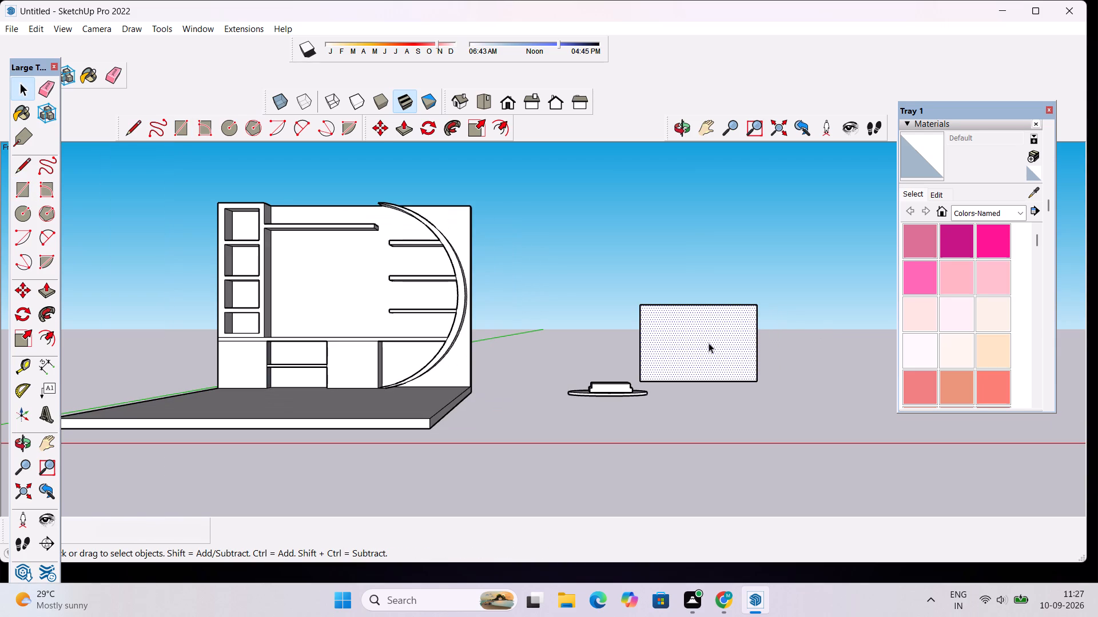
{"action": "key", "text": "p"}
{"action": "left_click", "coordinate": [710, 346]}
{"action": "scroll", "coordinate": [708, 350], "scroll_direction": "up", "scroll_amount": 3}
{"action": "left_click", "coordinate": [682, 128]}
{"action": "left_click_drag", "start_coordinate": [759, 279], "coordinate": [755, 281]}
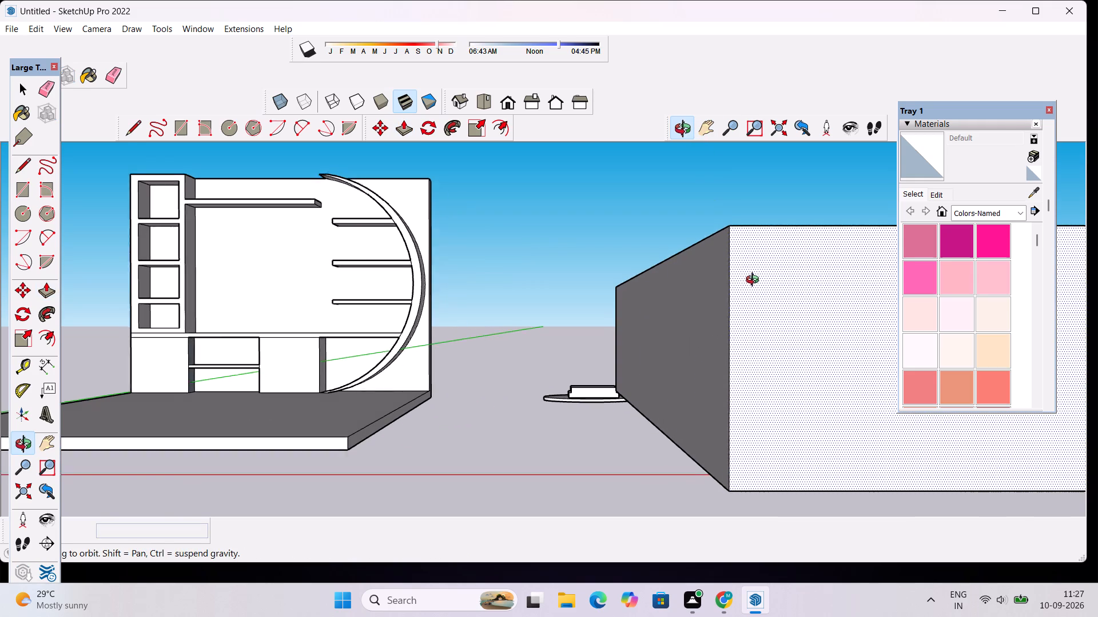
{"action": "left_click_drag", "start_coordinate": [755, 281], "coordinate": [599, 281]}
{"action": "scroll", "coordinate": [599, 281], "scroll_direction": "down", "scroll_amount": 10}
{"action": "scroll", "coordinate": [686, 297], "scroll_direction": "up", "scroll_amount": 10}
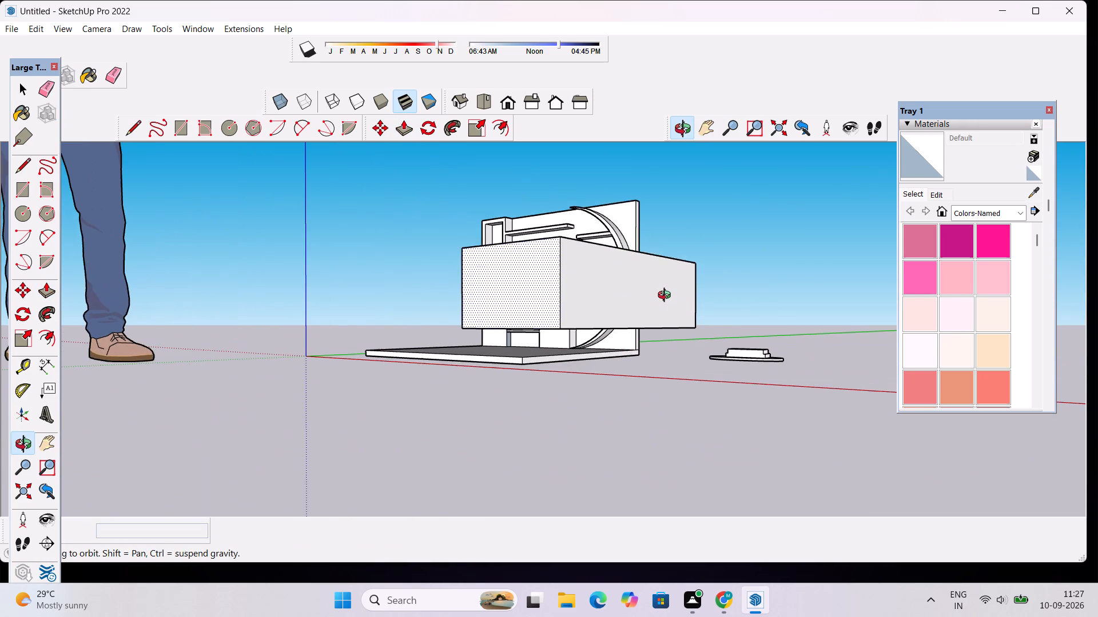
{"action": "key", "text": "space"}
Extrude the upright rectangle about 1/8" with Push/Pull to make a thin panel.
{"action": "scroll", "coordinate": [670, 297], "scroll_direction": "up", "scroll_amount": 4}
{"action": "left_click", "coordinate": [681, 131]}
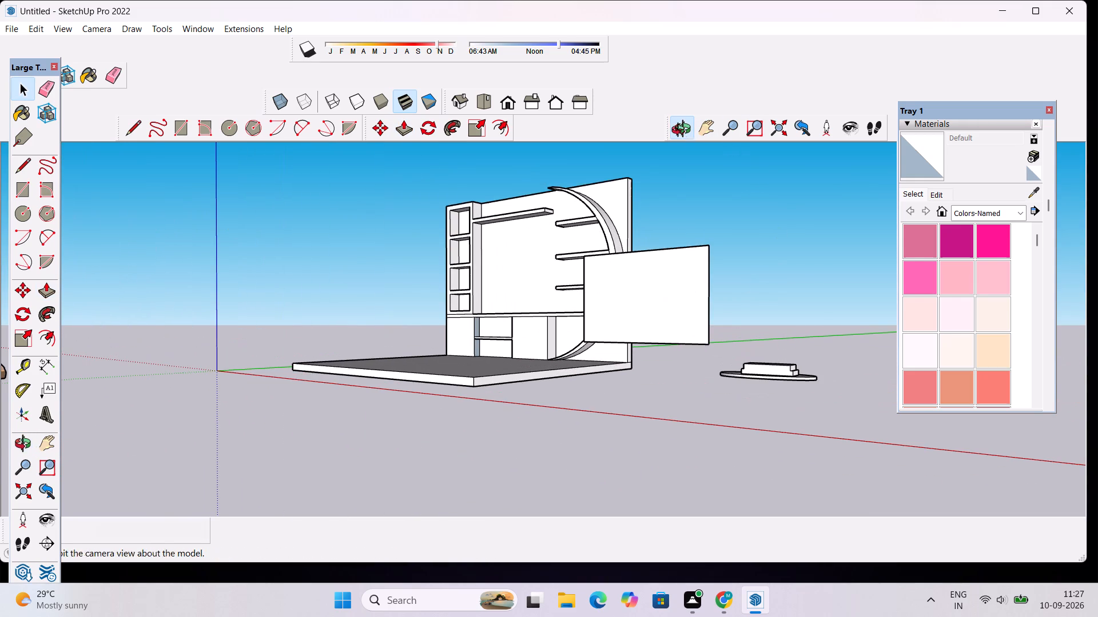
{"action": "left_click_drag", "start_coordinate": [782, 278], "coordinate": [717, 297]}
{"action": "scroll", "coordinate": [453, 357], "scroll_direction": "up", "scroll_amount": 3}
{"action": "key", "text": "space"}
{"action": "left_click", "coordinate": [473, 367]}
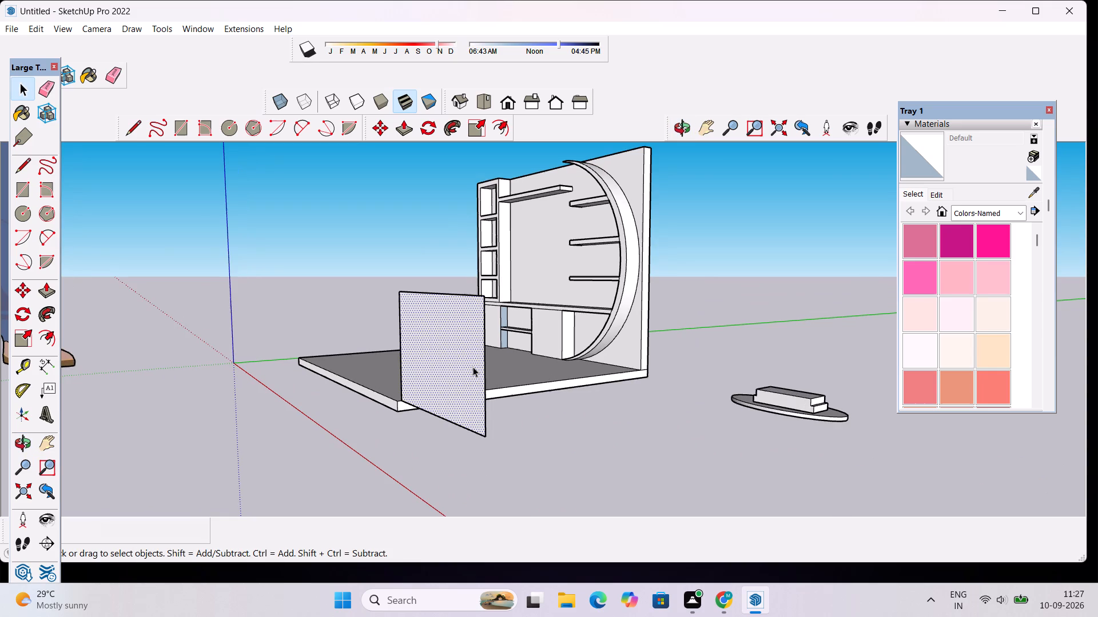
{"action": "key", "text": "p"}
{"action": "left_click", "coordinate": [479, 370]}
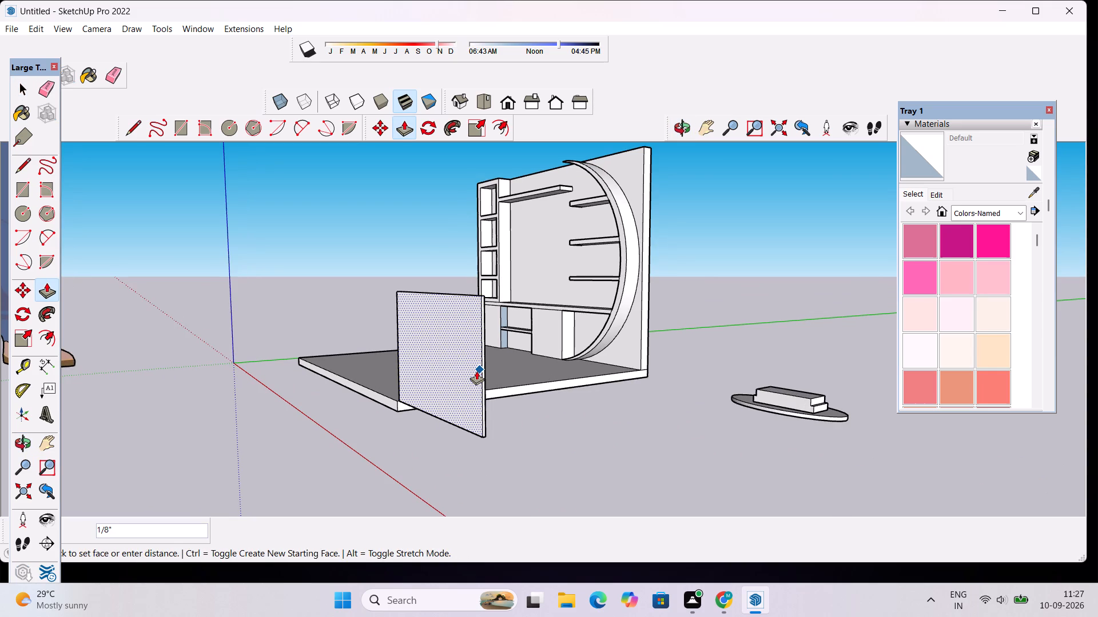
{"action": "left_click", "coordinate": [476, 371]}
{"action": "key", "text": "space"}
Scale the thin panel's front face inward slightly from two opposite corners, by 0.98 and 0.99.
{"action": "scroll", "coordinate": [491, 289], "scroll_direction": "up", "scroll_amount": 7}
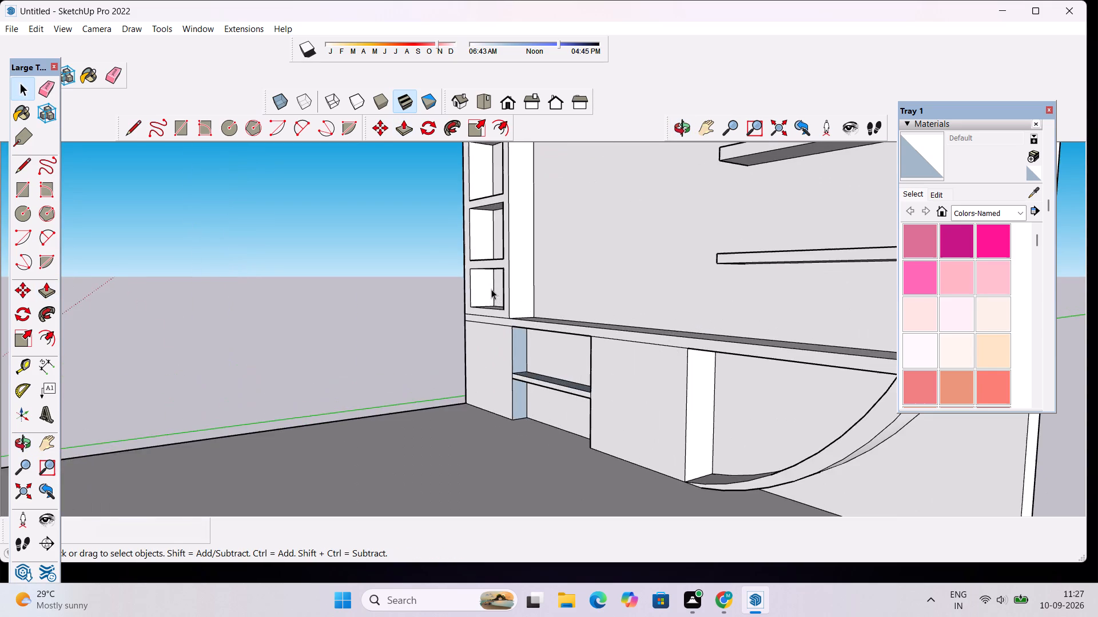
{"action": "scroll", "coordinate": [491, 289], "scroll_direction": "down", "scroll_amount": 6}
{"action": "scroll", "coordinate": [399, 438], "scroll_direction": "down", "scroll_amount": 4}
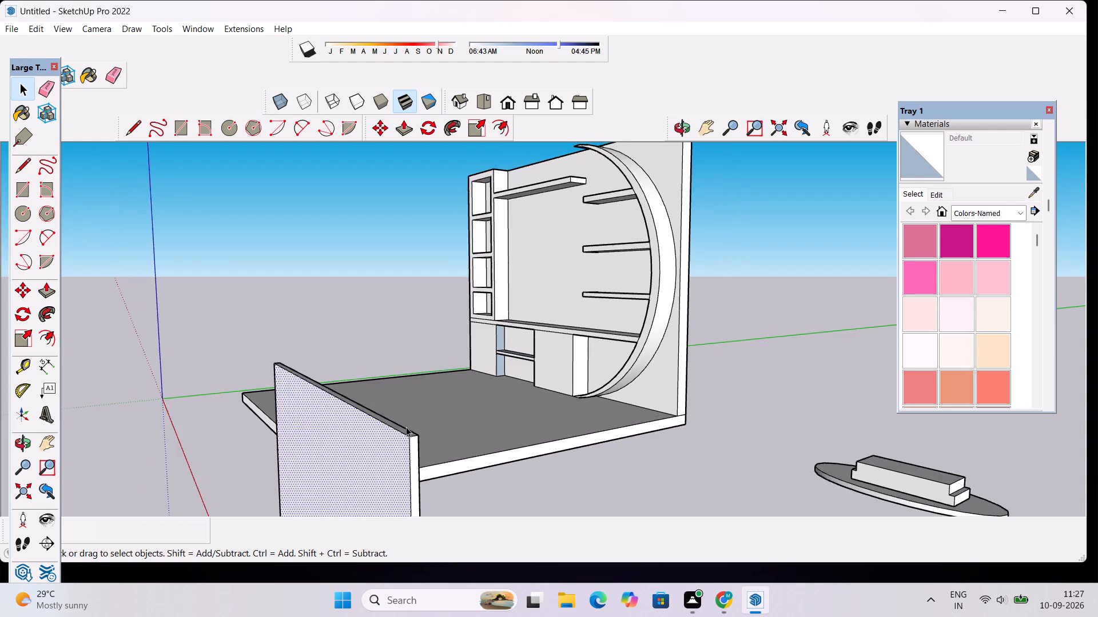
{"action": "scroll", "coordinate": [406, 427], "scroll_direction": "down", "scroll_amount": 7}
{"action": "scroll", "coordinate": [389, 453], "scroll_direction": "up", "scroll_amount": 4}
{"action": "left_click", "coordinate": [396, 443]}
{"action": "double_click", "coordinate": [396, 443]}
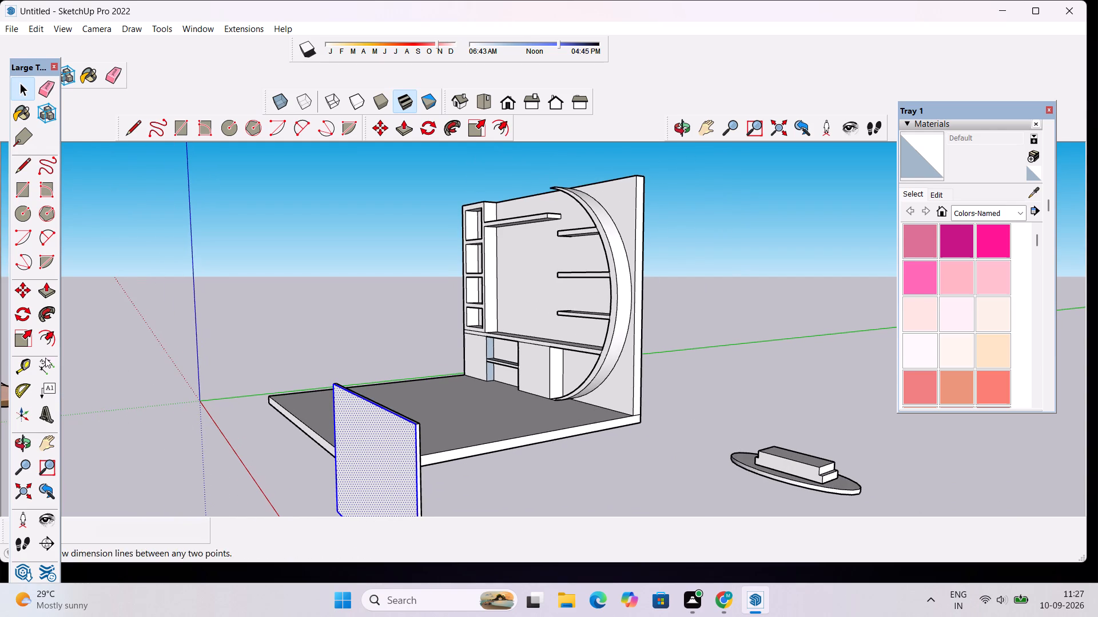
{"action": "left_click", "coordinate": [25, 342]}
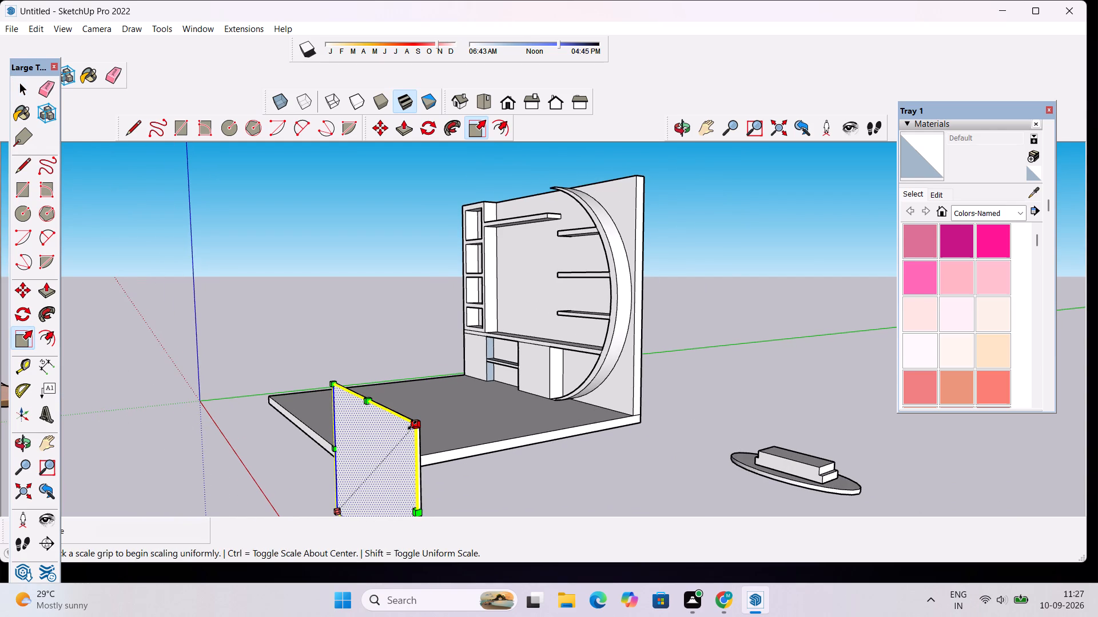
{"action": "left_click", "coordinate": [413, 425]}
{"action": "left_click", "coordinate": [413, 426]}
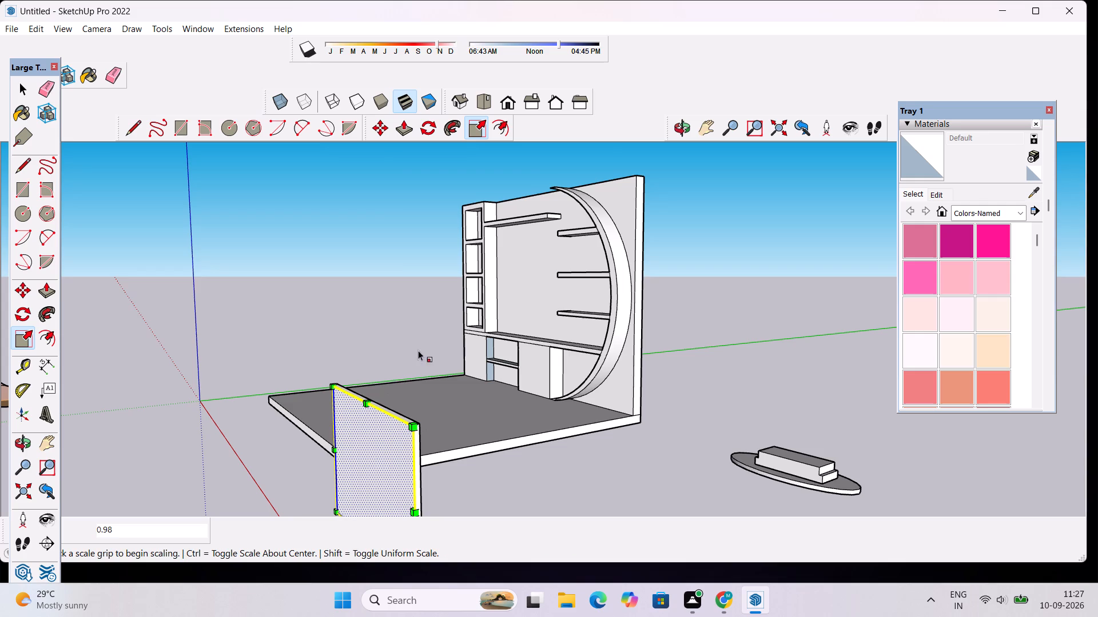
{"action": "scroll", "coordinate": [325, 335], "scroll_direction": "down", "scroll_amount": 5}
{"action": "scroll", "coordinate": [323, 366], "scroll_direction": "up", "scroll_amount": 8}
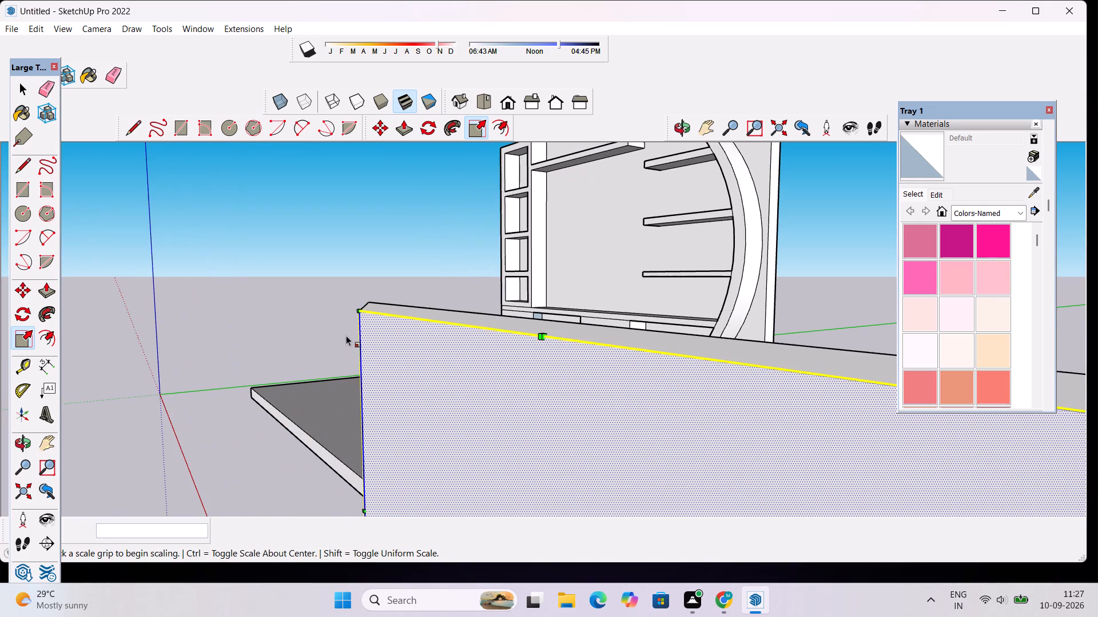
{"action": "left_click", "coordinate": [360, 314]}
{"action": "left_click", "coordinate": [367, 315]}
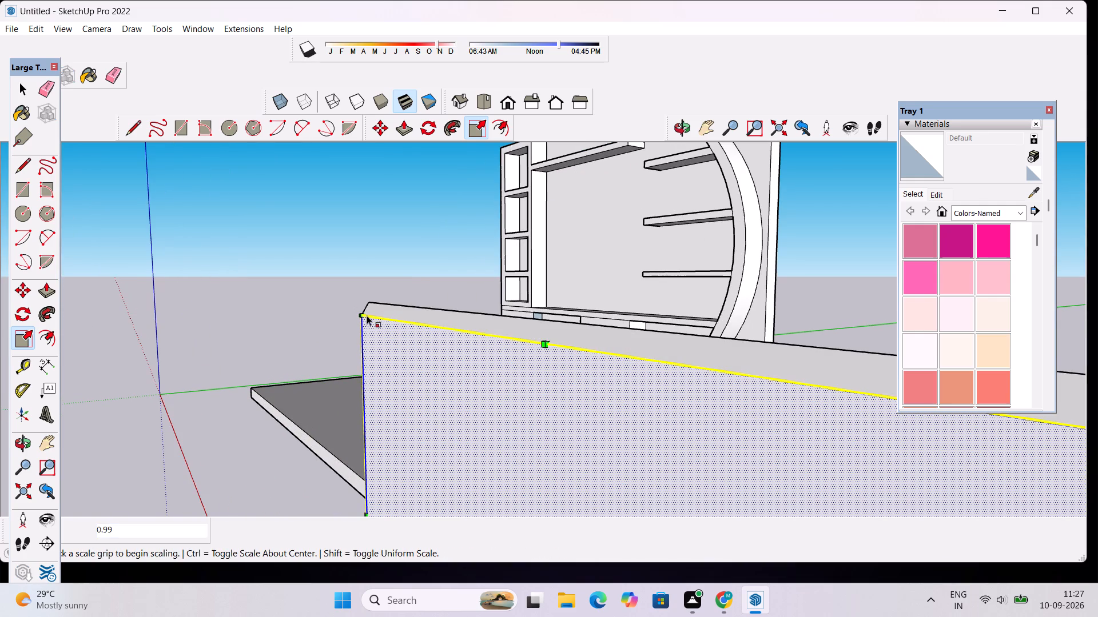
{"action": "scroll", "coordinate": [421, 282], "scroll_direction": "down", "scroll_amount": 7}
{"action": "key", "text": "space"}
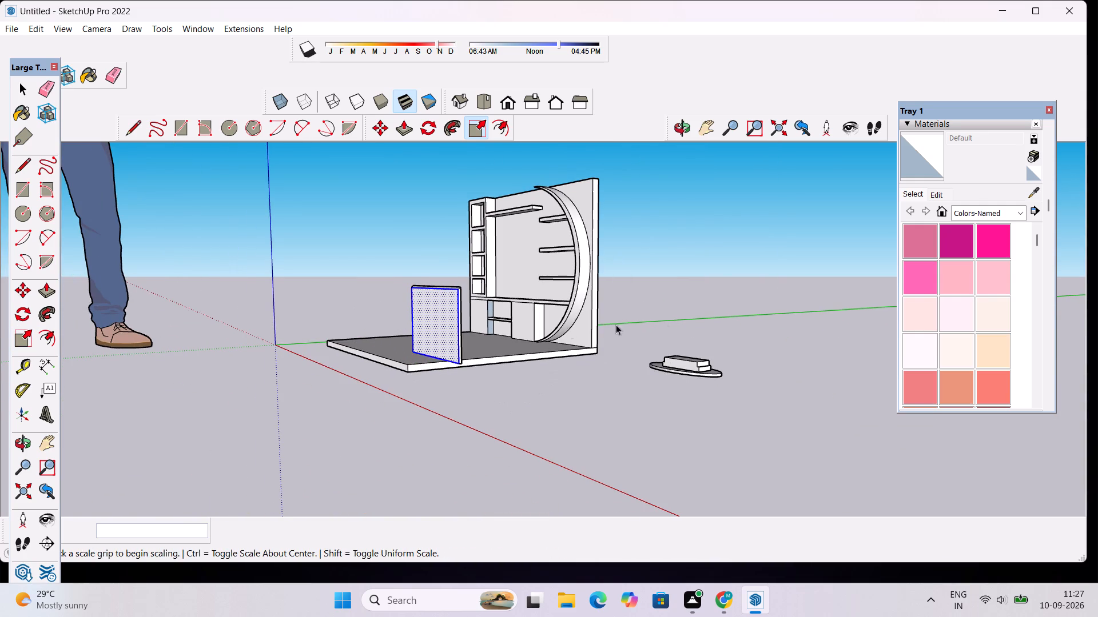
Scale the panel's back face uniformly from its upper corner to about 0.8, adjusting the opposite corner at 1.00.
{"action": "left_click", "coordinate": [686, 130]}
{"action": "left_click_drag", "start_coordinate": [731, 309], "coordinate": [584, 355]}
{"action": "scroll", "coordinate": [231, 348], "scroll_direction": "up", "scroll_amount": 5}
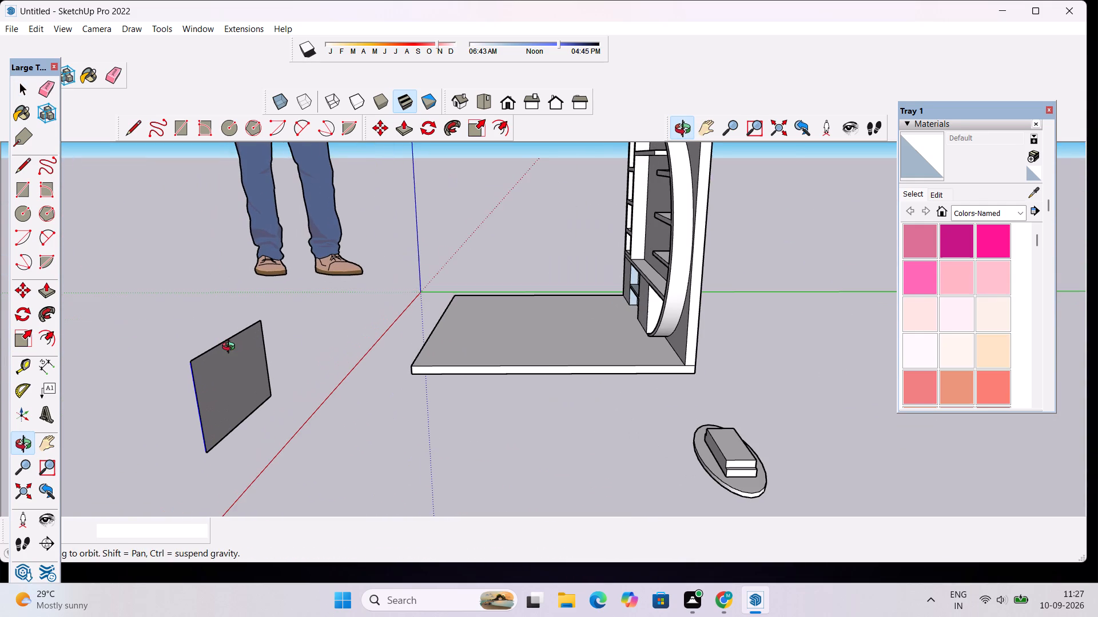
{"action": "key", "text": "space"}
{"action": "double_click", "coordinate": [232, 392]}
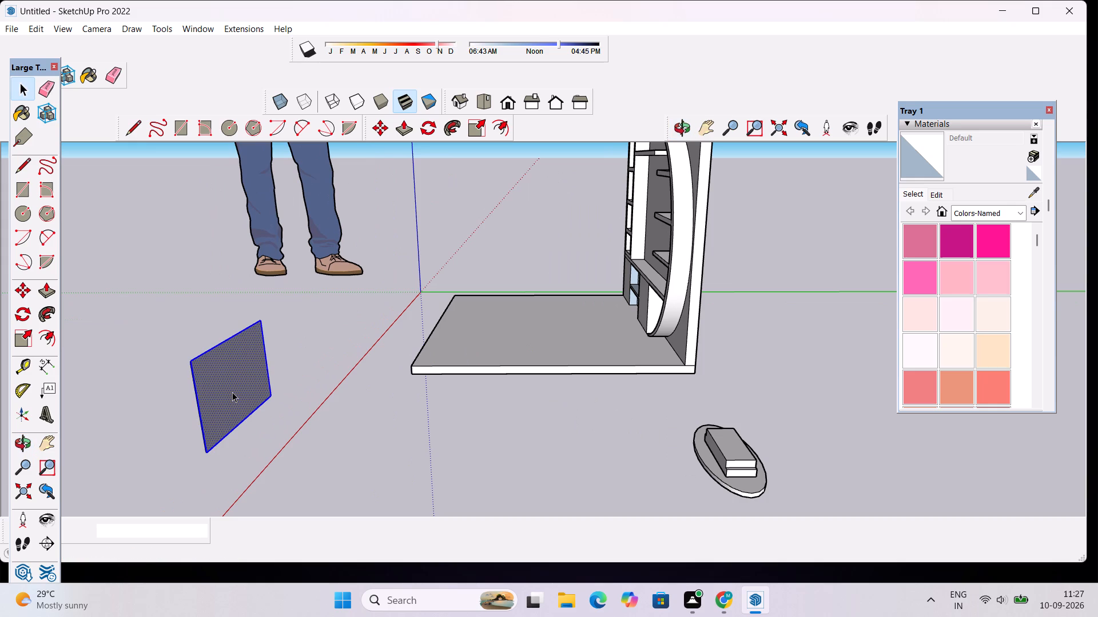
{"action": "left_click", "coordinate": [13, 336]}
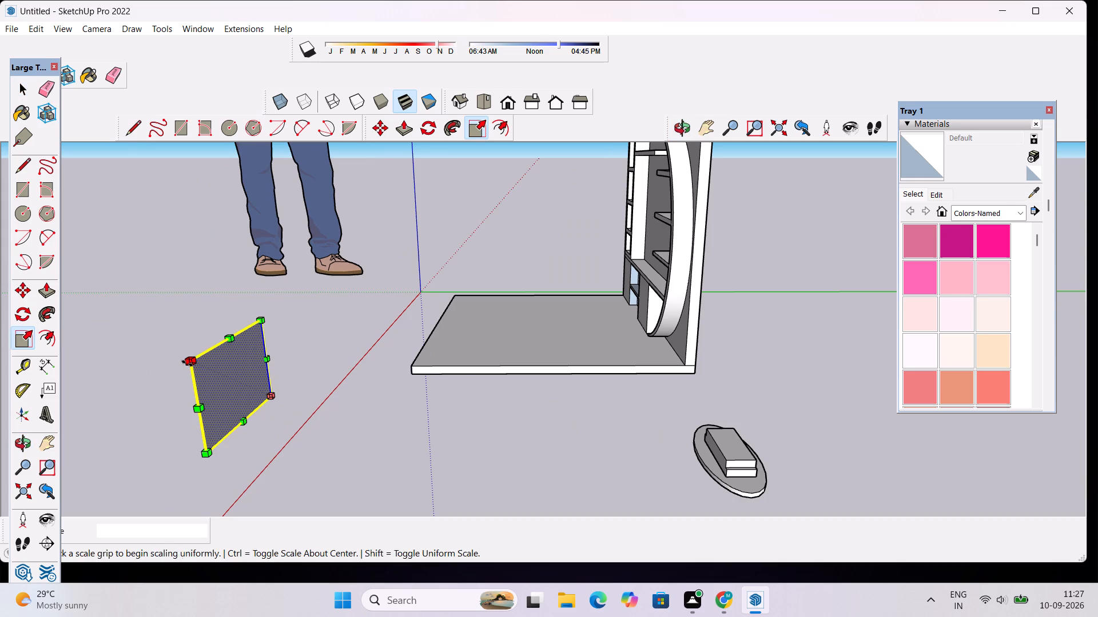
{"action": "left_click", "coordinate": [188, 363]}
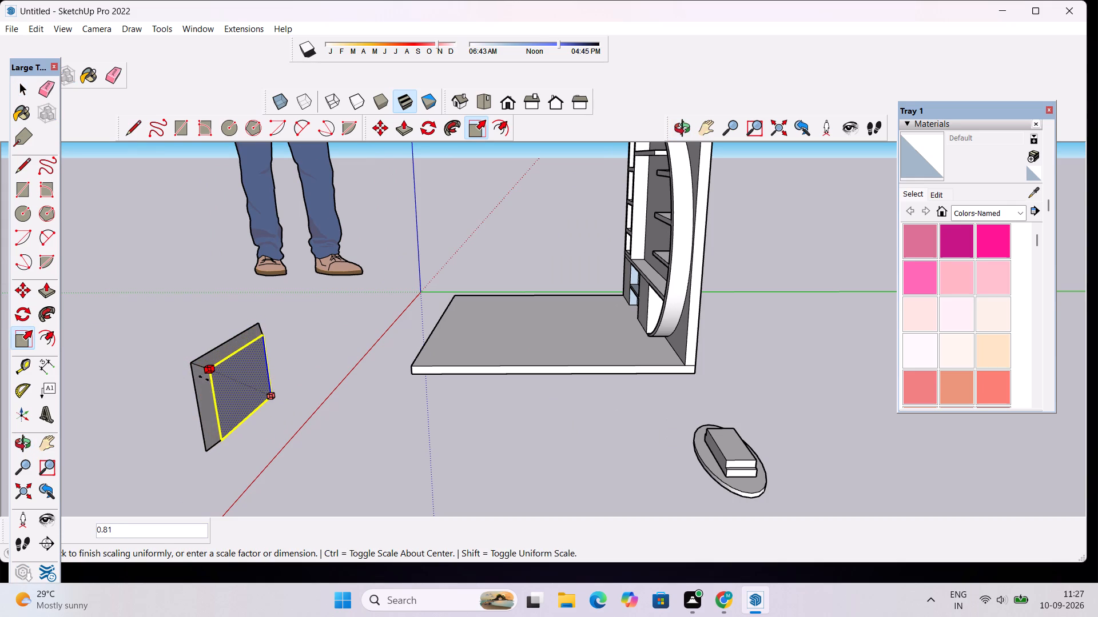
{"action": "left_click", "coordinate": [206, 379]}
{"action": "left_click", "coordinate": [270, 395]}
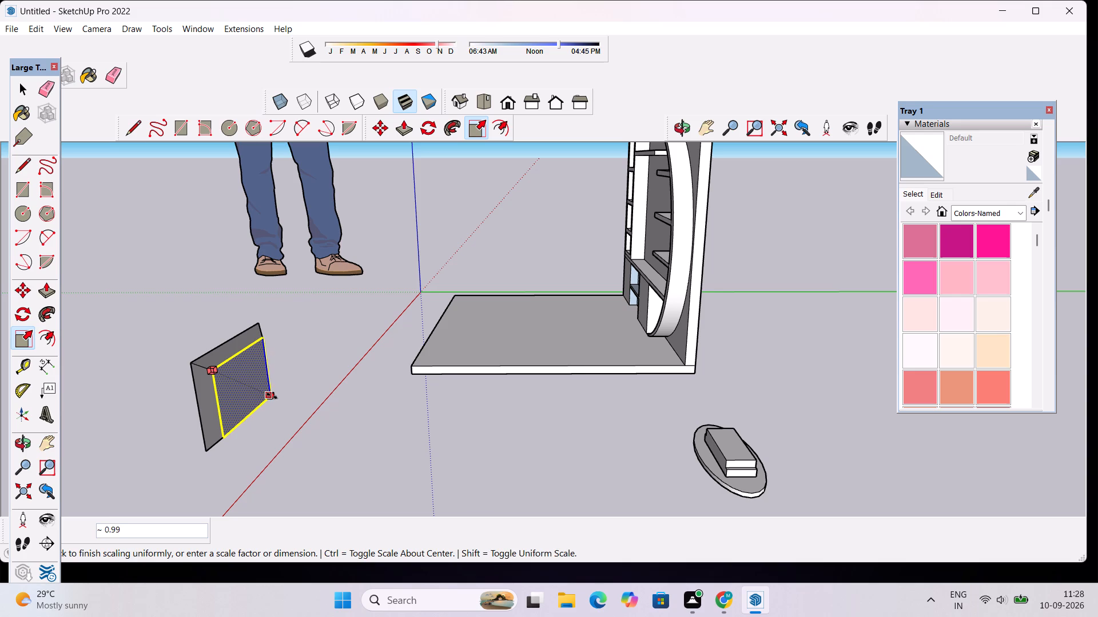
{"action": "left_click", "coordinate": [273, 396]}
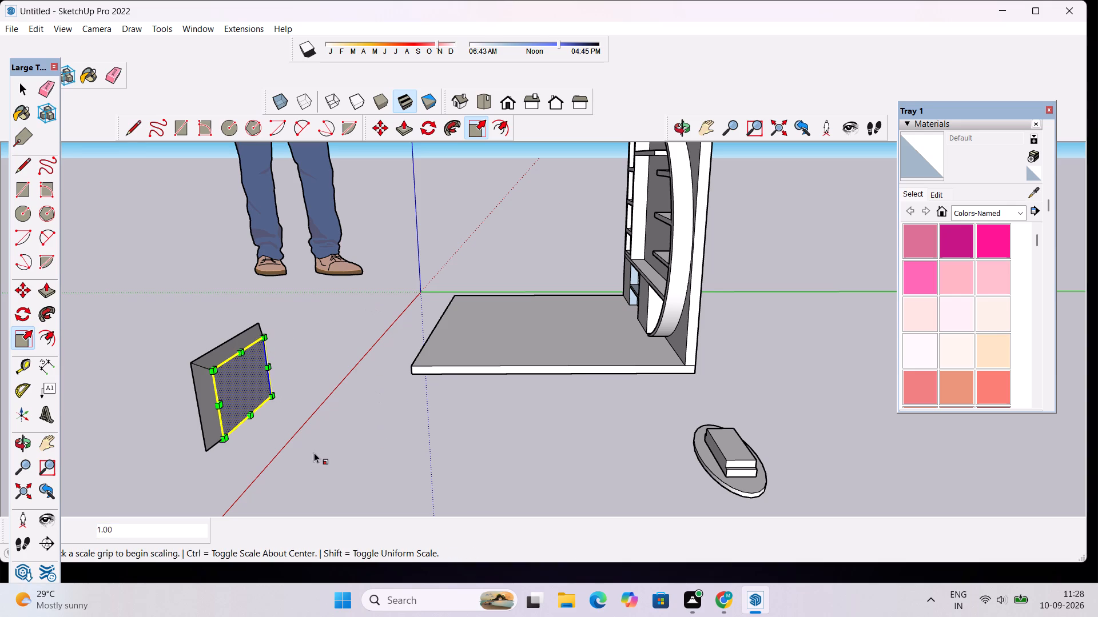
Select the whole tapered panel and make it a group.
{"action": "key", "text": "space"}
{"action": "triple_click", "coordinate": [249, 406]}
{"action": "right_click", "coordinate": [249, 406]}
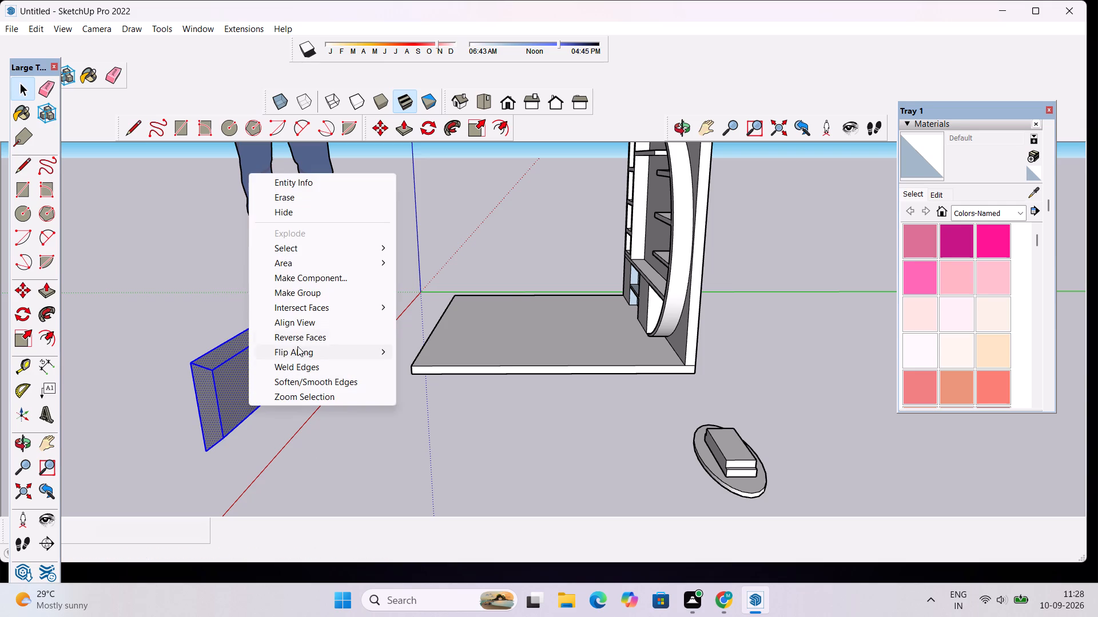
{"action": "left_click", "coordinate": [301, 299]}
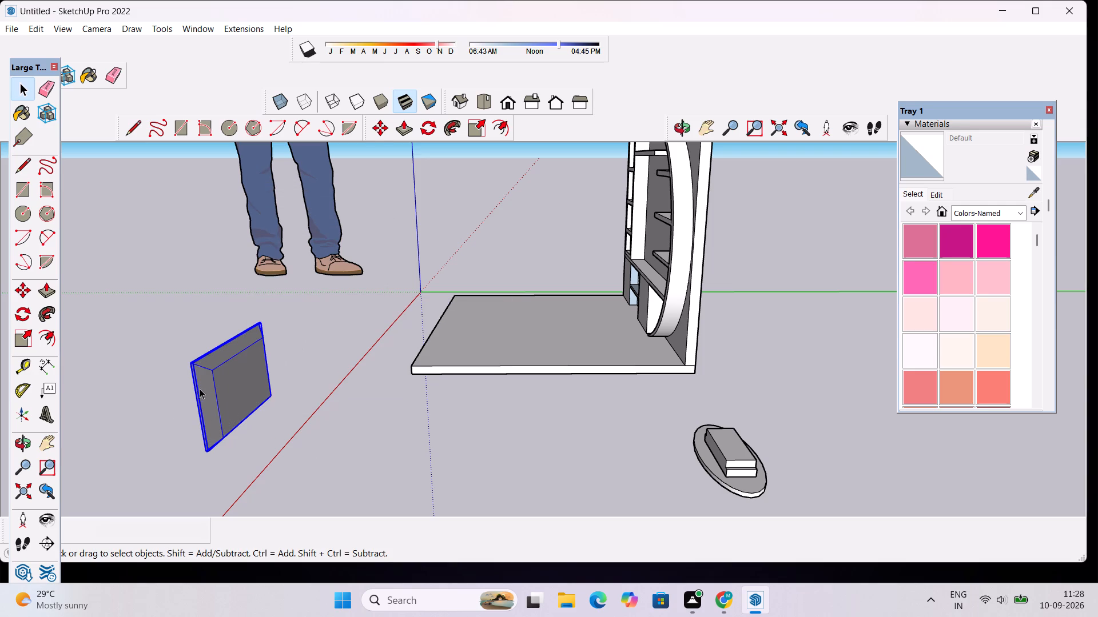
Move the panel group about 2' 4 1/16" across to the elliptical disc with the stepped block.
{"action": "key", "text": "m"}
{"action": "scroll", "coordinate": [249, 434], "scroll_direction": "up", "scroll_amount": 4}
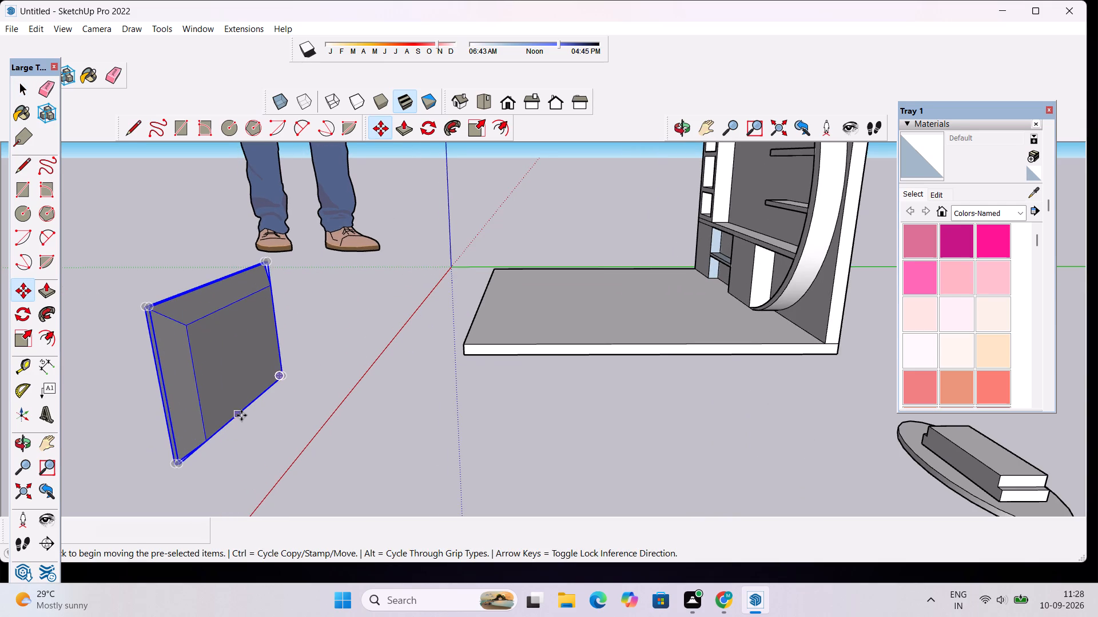
{"action": "left_click", "coordinate": [241, 414]}
{"action": "scroll", "coordinate": [724, 447], "scroll_direction": "down", "scroll_amount": 6}
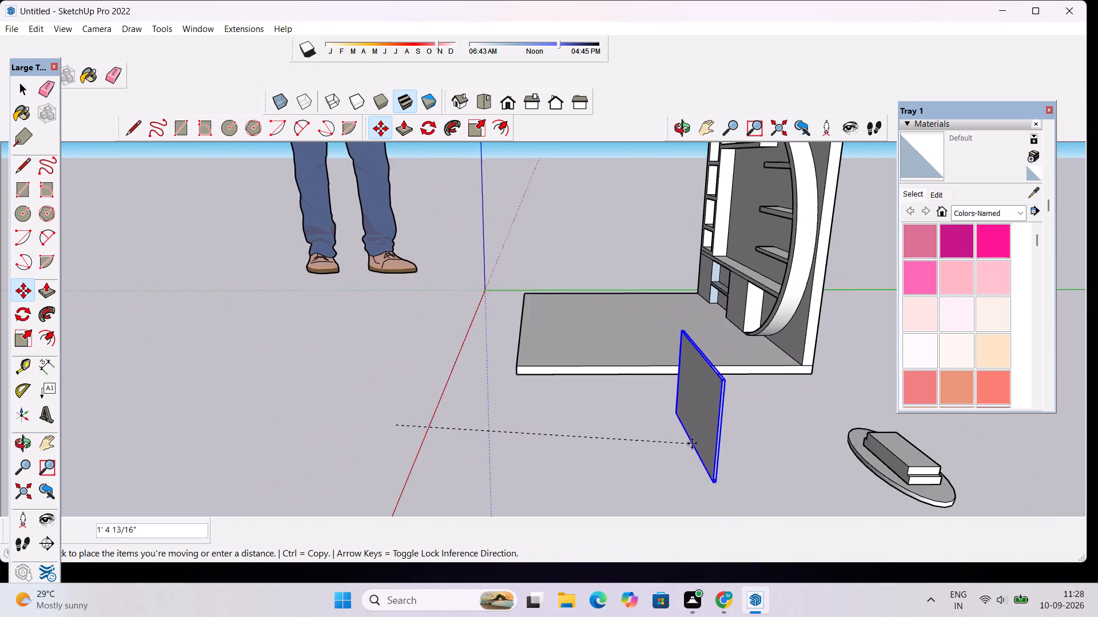
{"action": "scroll", "coordinate": [692, 443], "scroll_direction": "down", "scroll_amount": 2}
{"action": "scroll", "coordinate": [849, 443], "scroll_direction": "up", "scroll_amount": 9}
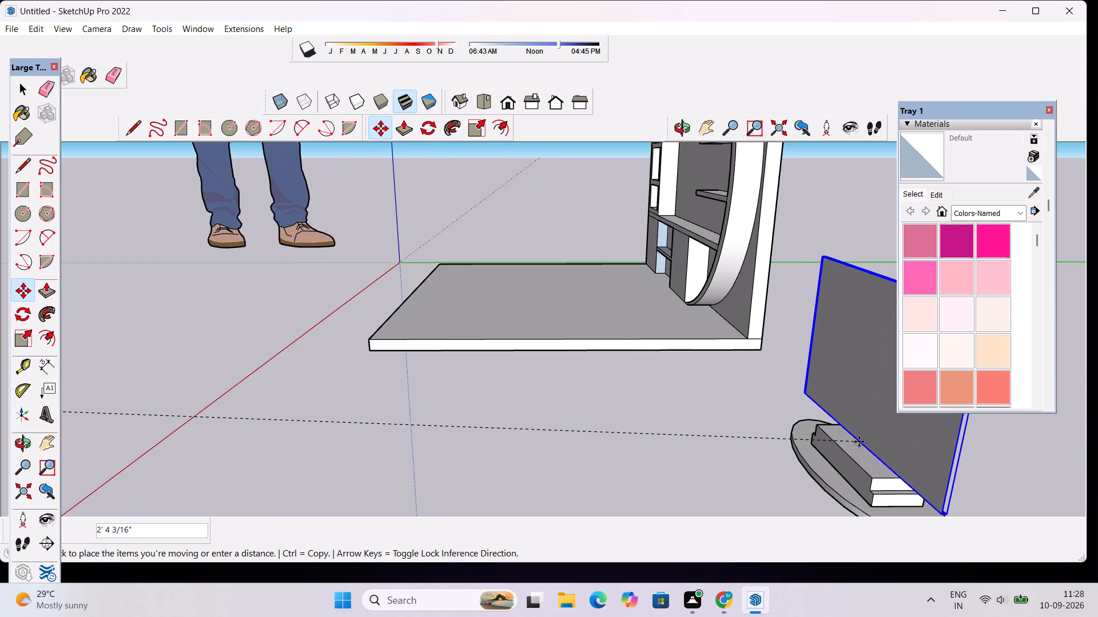
{"action": "left_click", "coordinate": [858, 447]}
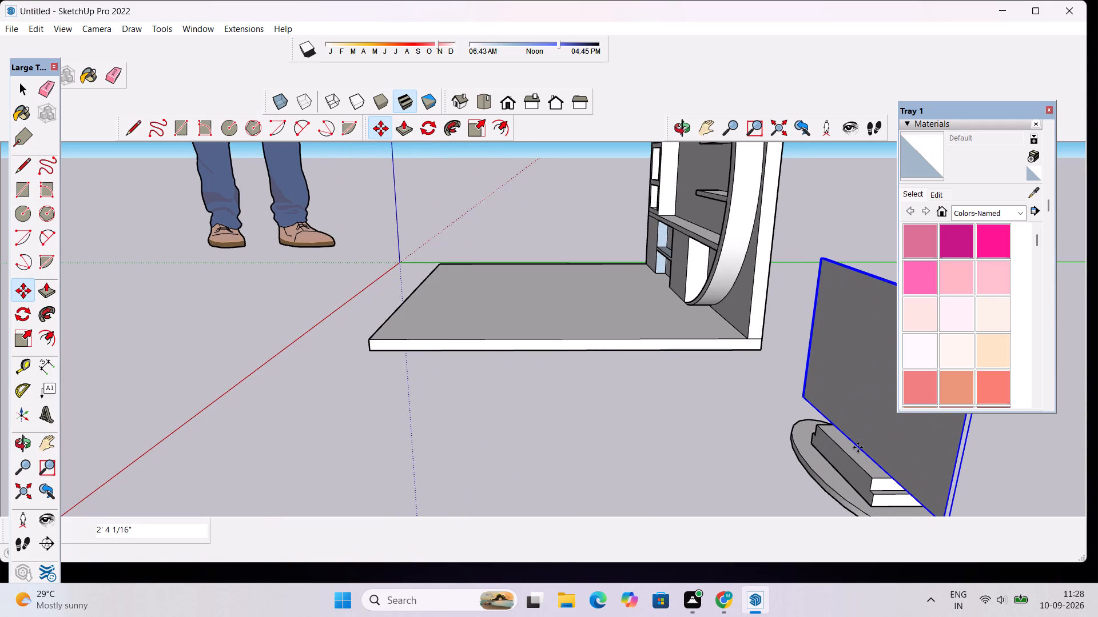
{"action": "key", "text": "space"}
Move the panel by its bottom edge midpoint about 7 1/16" toward the top of the stepped block.
{"action": "left_click", "coordinate": [679, 135]}
{"action": "left_click_drag", "start_coordinate": [510, 267], "coordinate": [673, 299]}
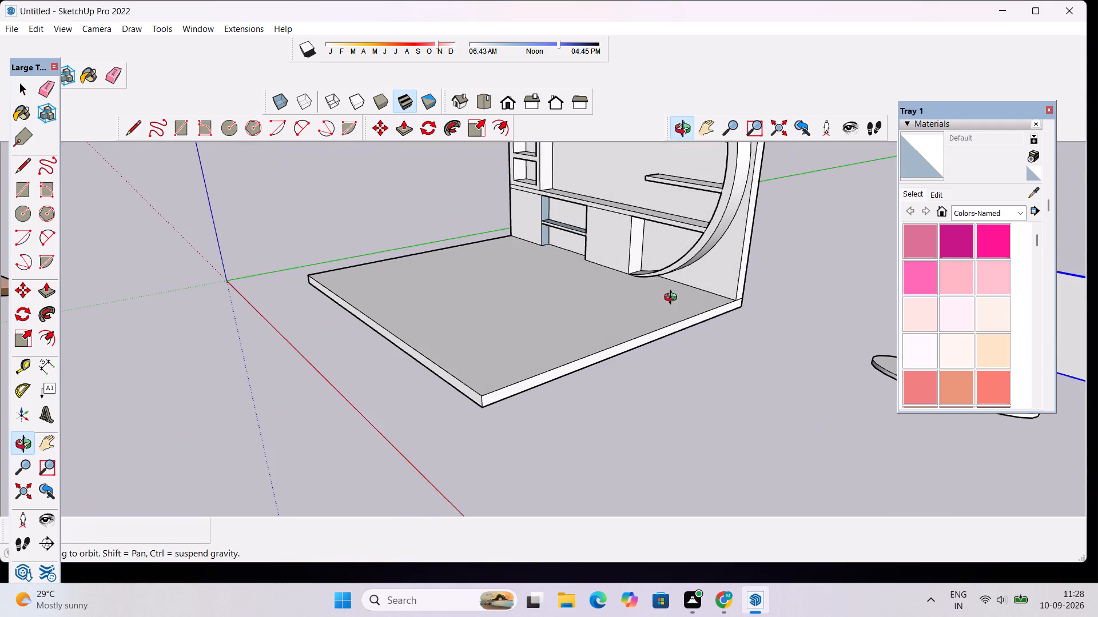
{"action": "scroll", "coordinate": [677, 316], "scroll_direction": "down", "scroll_amount": 8}
{"action": "left_click_drag", "start_coordinate": [470, 311], "coordinate": [614, 314]}
{"action": "scroll", "coordinate": [820, 284], "scroll_direction": "up", "scroll_amount": 7}
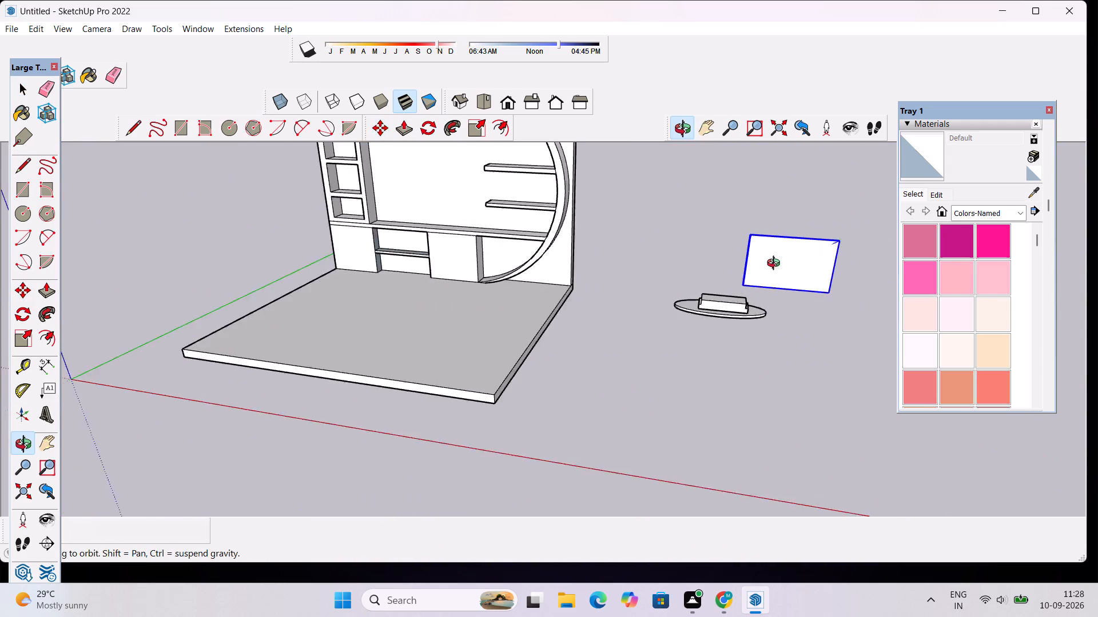
{"action": "scroll", "coordinate": [776, 265], "scroll_direction": "up", "scroll_amount": 9}
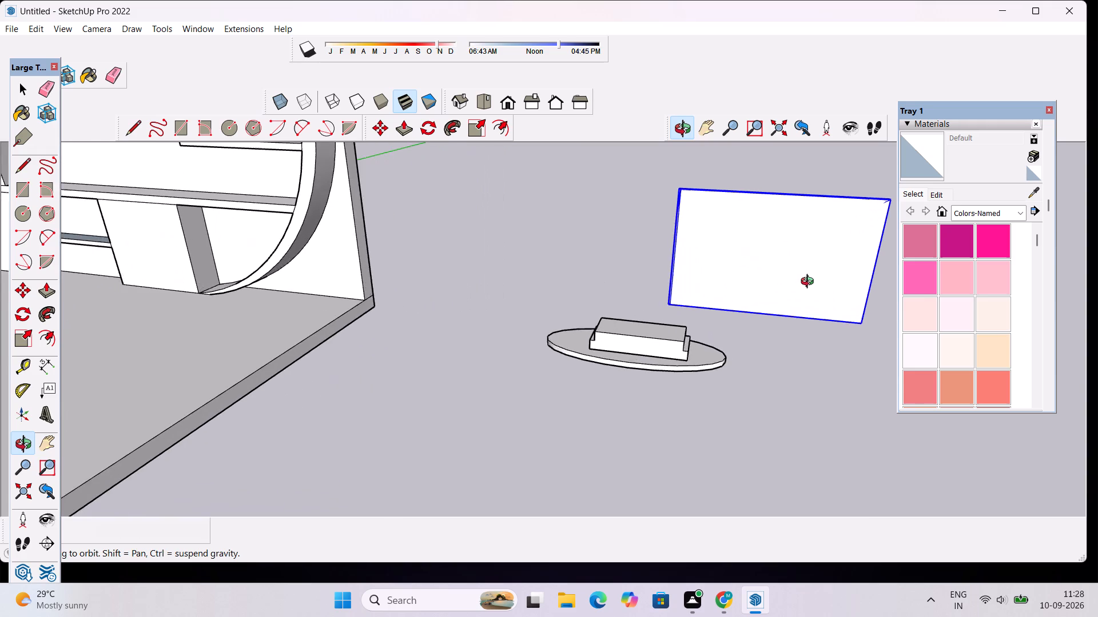
{"action": "scroll", "coordinate": [810, 283], "scroll_direction": "up", "scroll_amount": 4}
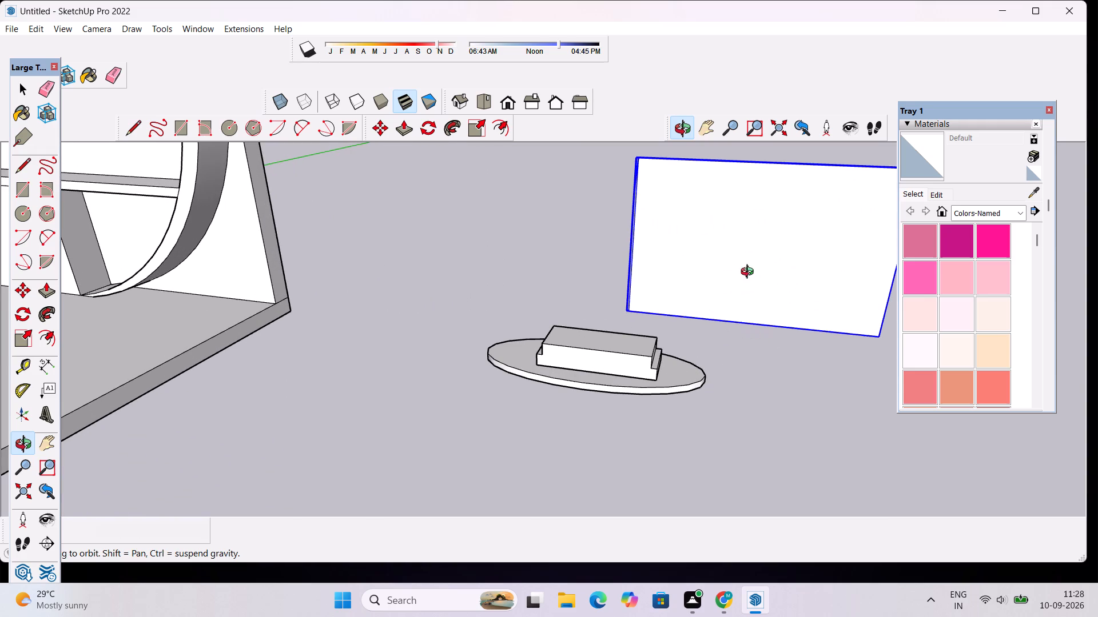
{"action": "scroll", "coordinate": [633, 320], "scroll_direction": "down", "scroll_amount": 5}
{"action": "key", "text": "space"}
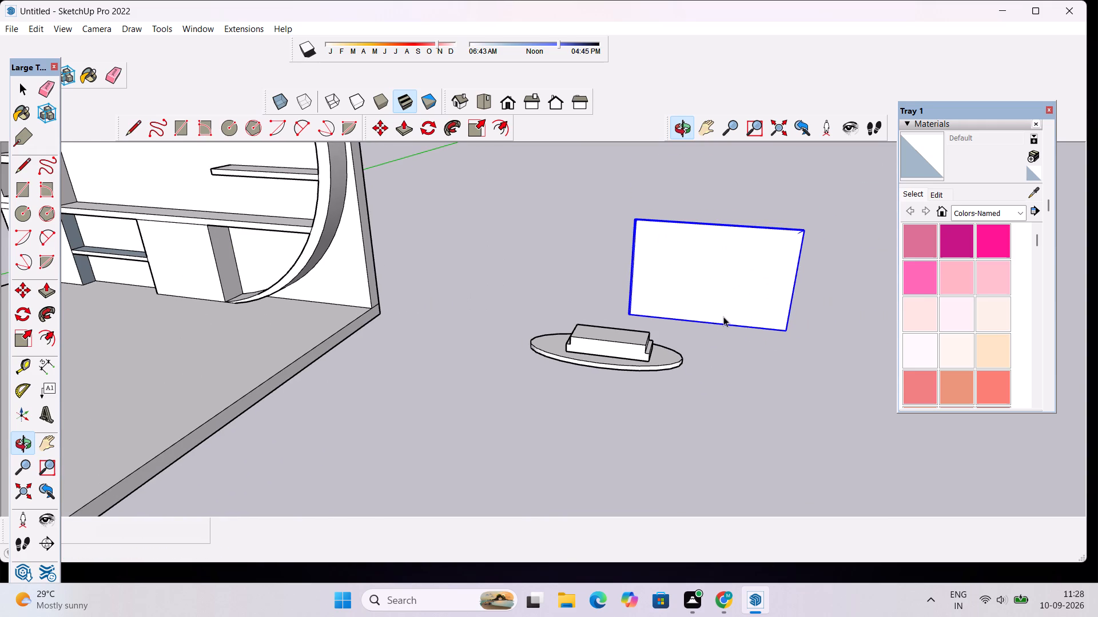
{"action": "key", "text": "m"}
{"action": "scroll", "coordinate": [689, 325], "scroll_direction": "up", "scroll_amount": 5}
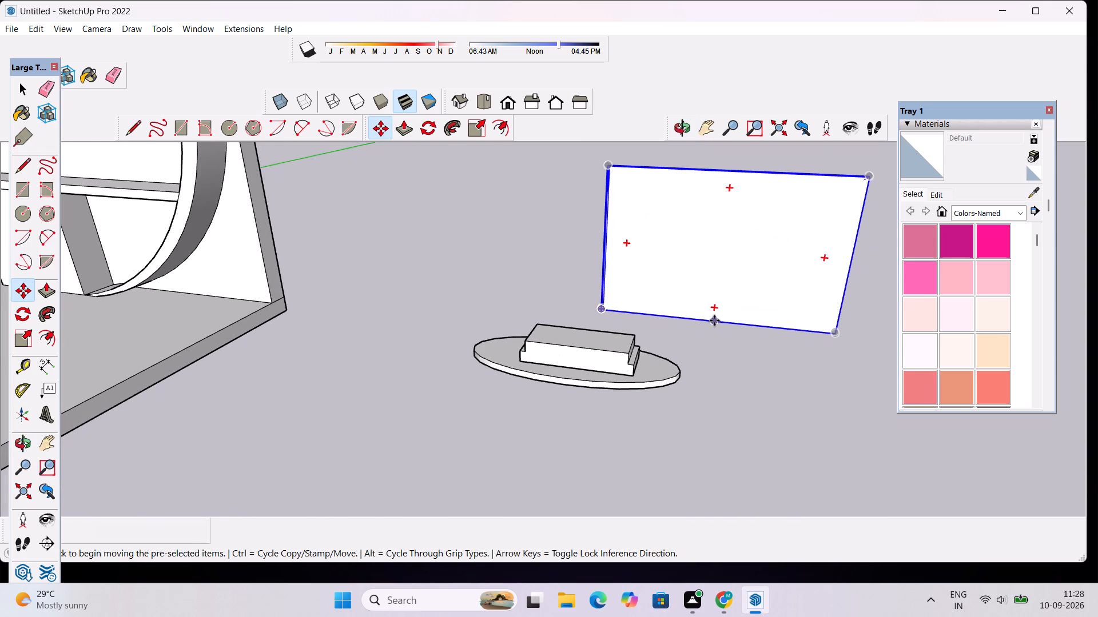
{"action": "left_click", "coordinate": [714, 320]}
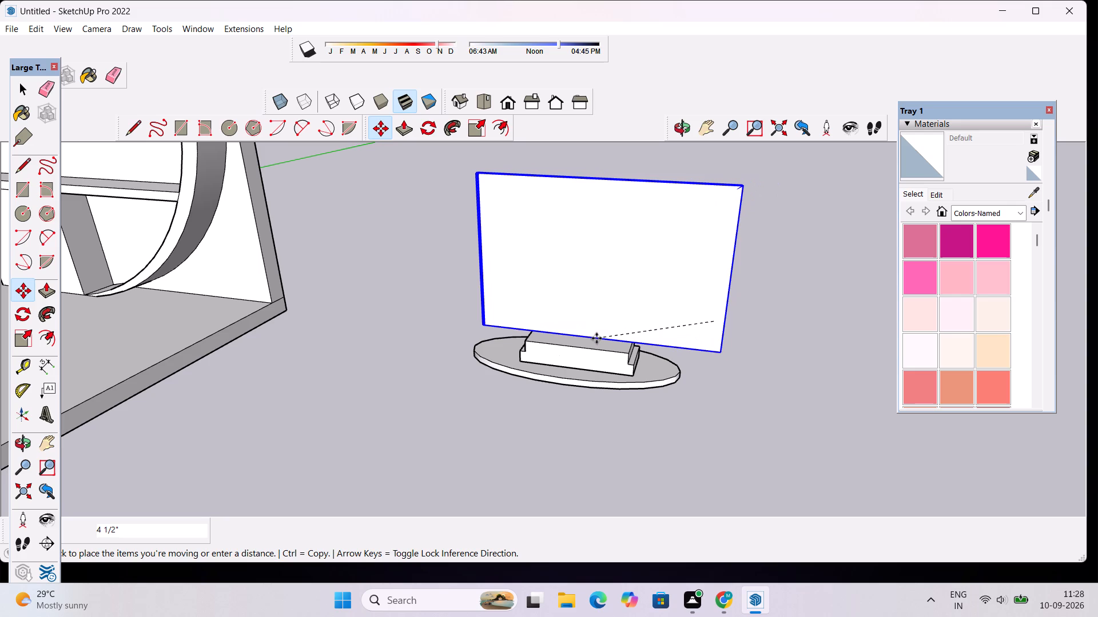
{"action": "scroll", "coordinate": [596, 340], "scroll_direction": "up", "scroll_amount": 20}
{"action": "scroll", "coordinate": [596, 340], "scroll_direction": "up", "scroll_amount": 4}
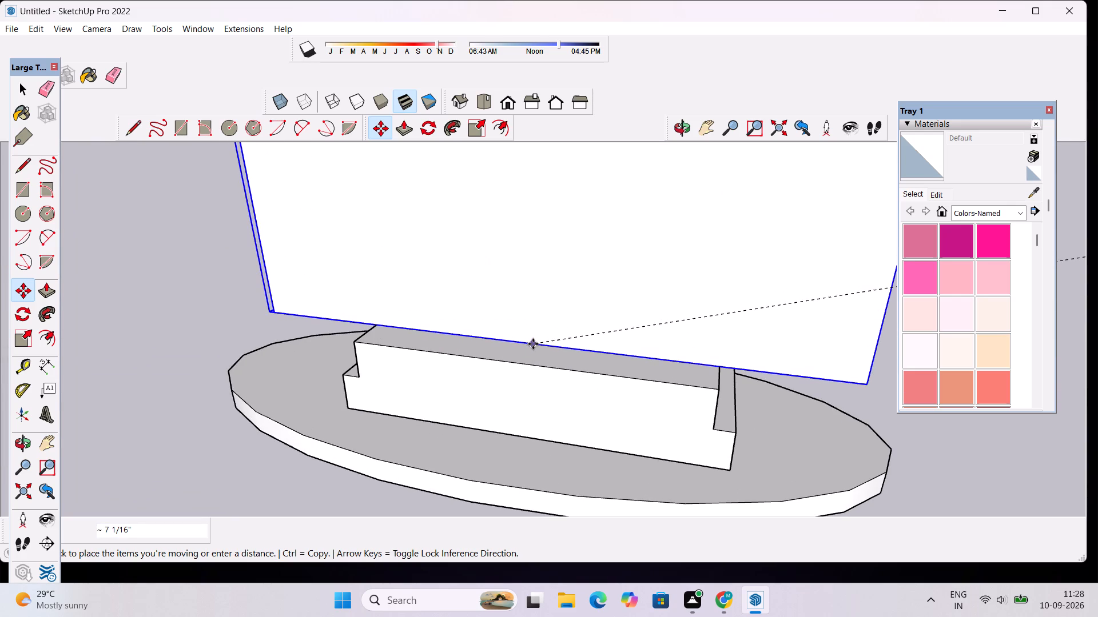
{"action": "left_click", "coordinate": [533, 344]}
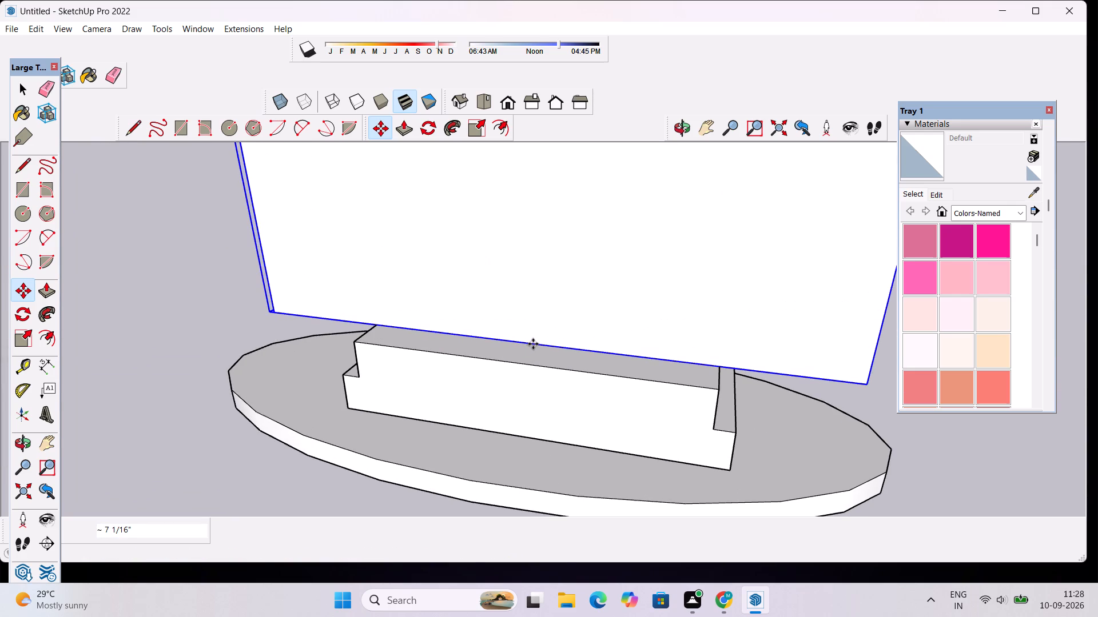
Shift the panel about 1 1/4" along the green axis toward the stepped block's front edge.
{"action": "left_click", "coordinate": [540, 340]}
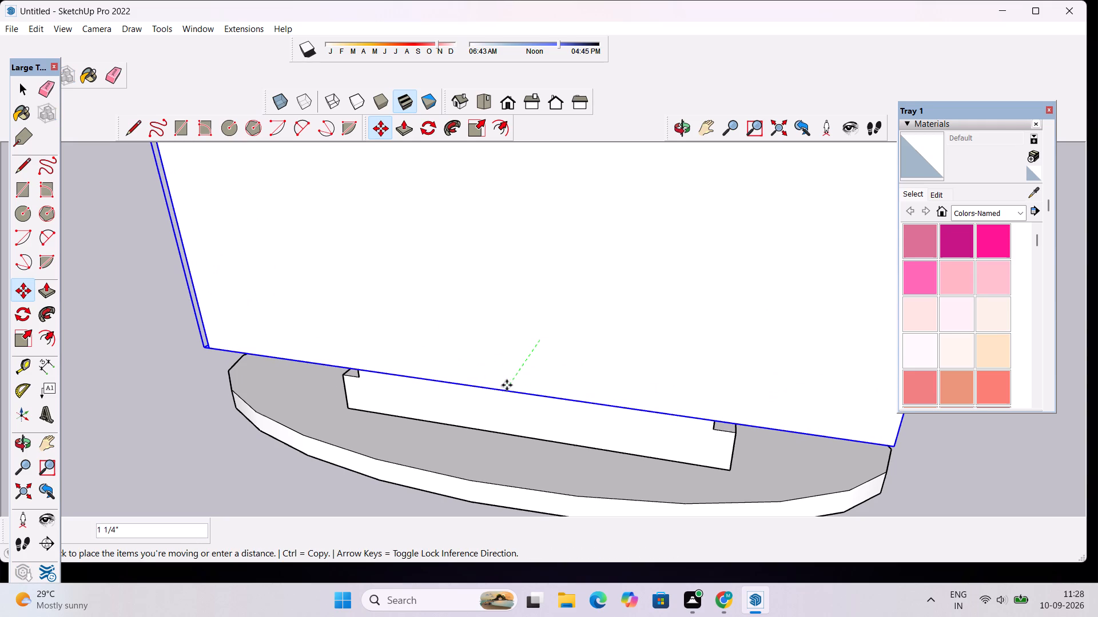
{"action": "left_click", "coordinate": [504, 387]}
{"action": "key", "text": "space"}
Examine the tapered panel's placement against the stepped block from the front and the back.
{"action": "scroll", "coordinate": [563, 262], "scroll_direction": "down", "scroll_amount": 12}
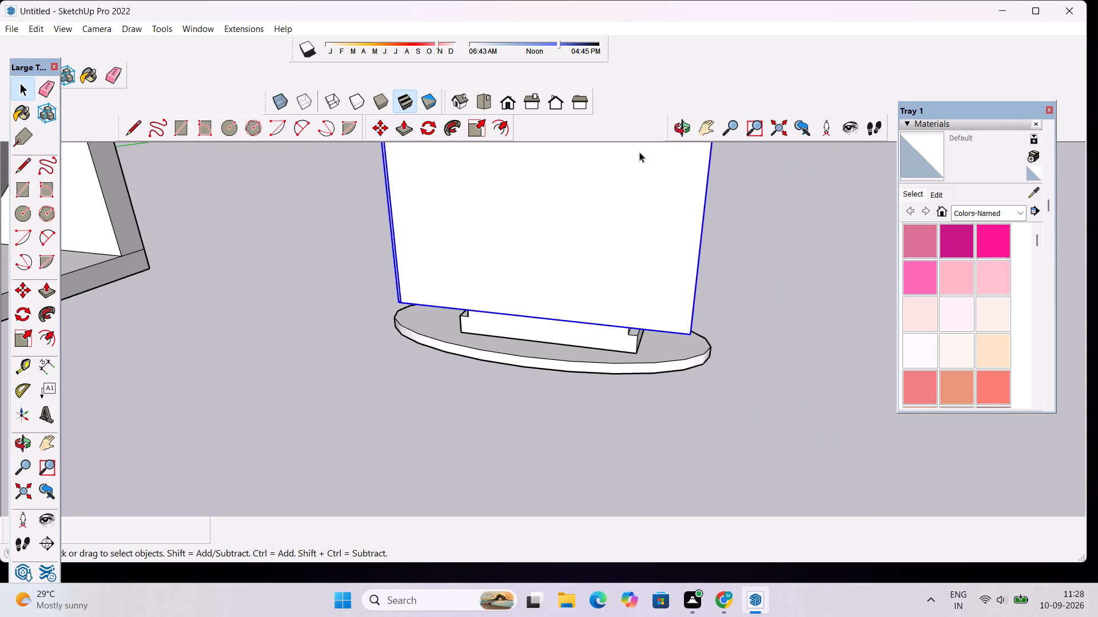
{"action": "left_click", "coordinate": [674, 129]}
{"action": "left_click_drag", "start_coordinate": [563, 350], "coordinate": [639, 270]}
{"action": "scroll", "coordinate": [628, 311], "scroll_direction": "down", "scroll_amount": 8}
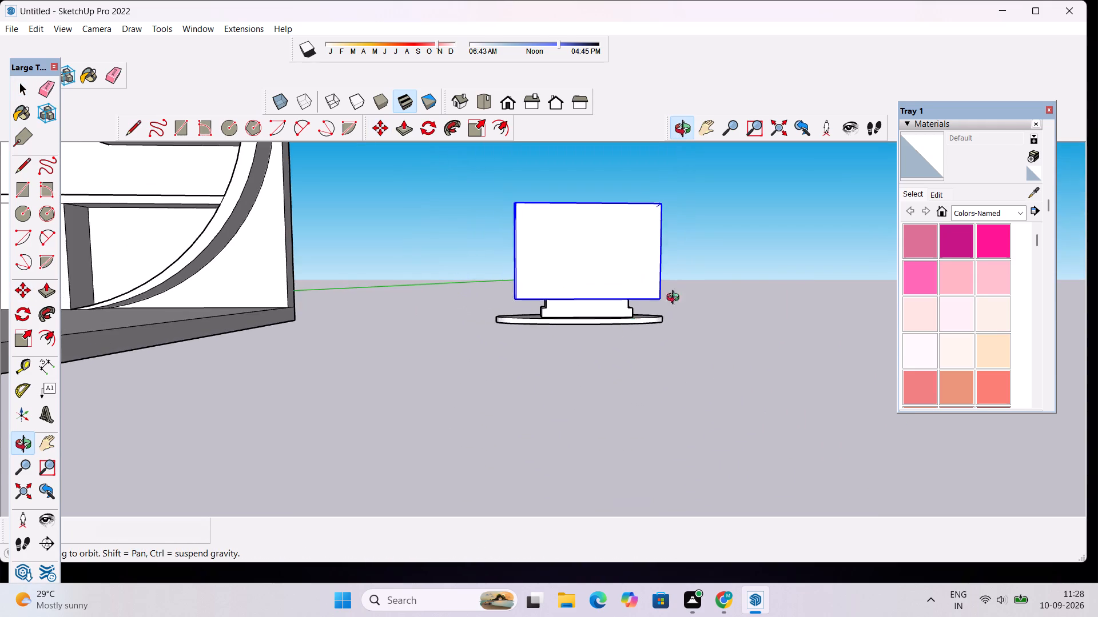
{"action": "left_click_drag", "start_coordinate": [809, 281], "coordinate": [288, 363]}
{"action": "scroll", "coordinate": [623, 311], "scroll_direction": "up", "scroll_amount": 4}
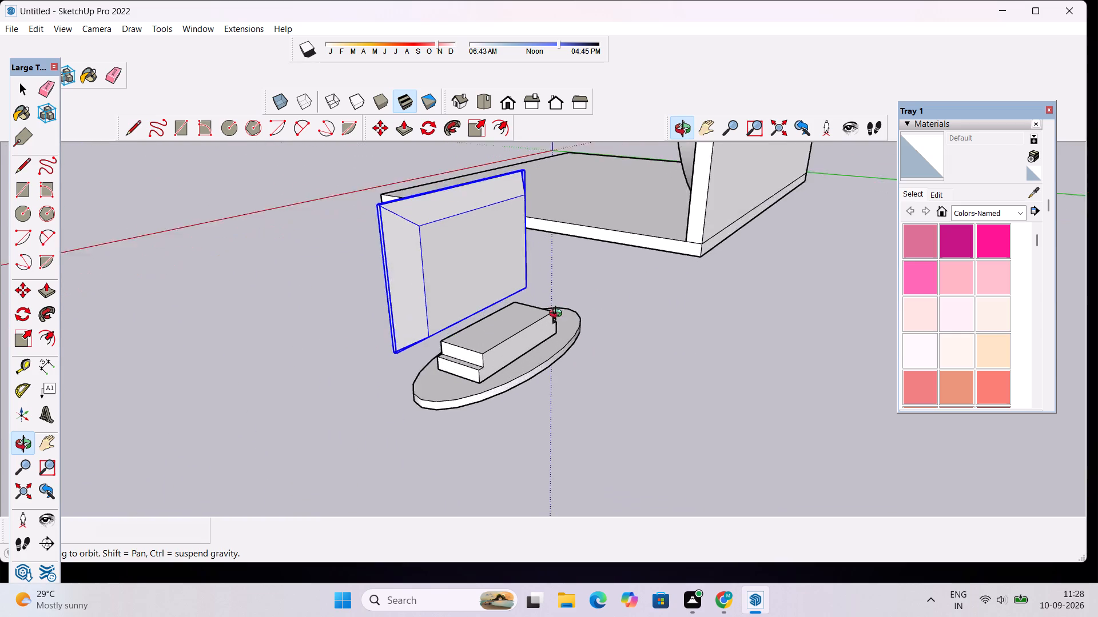
{"action": "scroll", "coordinate": [558, 315], "scroll_direction": "up", "scroll_amount": 6}
{"action": "key", "text": "space"}
{"action": "scroll", "coordinate": [576, 310], "scroll_direction": "down", "scroll_amount": 4}
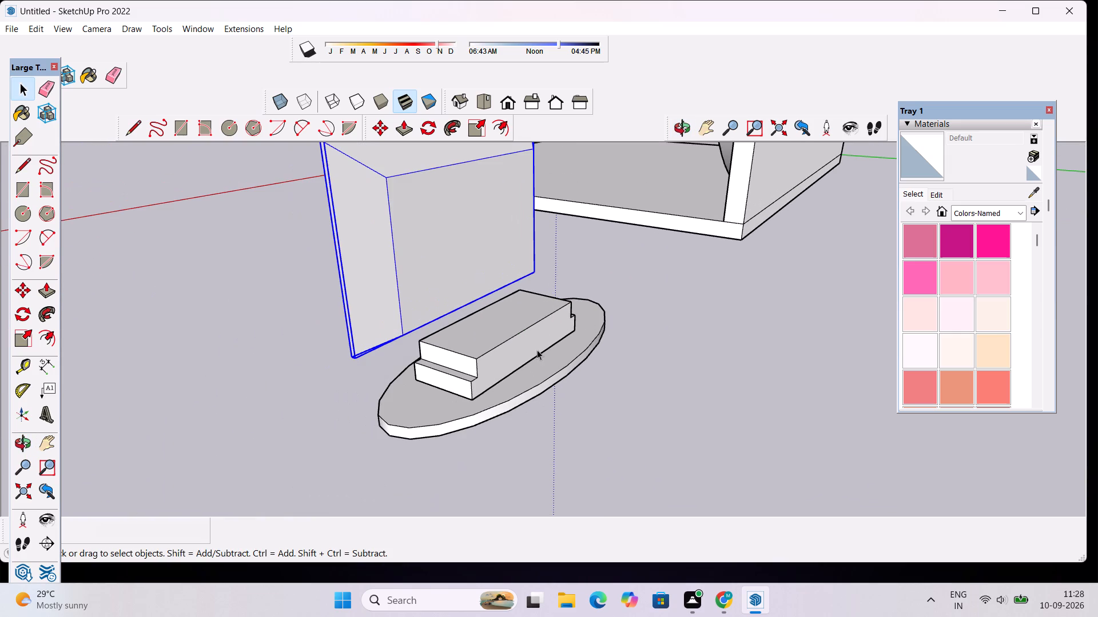
Select the whole elliptical disc under the stepped block and make it a group.
{"action": "left_click", "coordinate": [536, 343]}
{"action": "left_click", "coordinate": [538, 359]}
{"action": "left_click", "coordinate": [540, 370]}
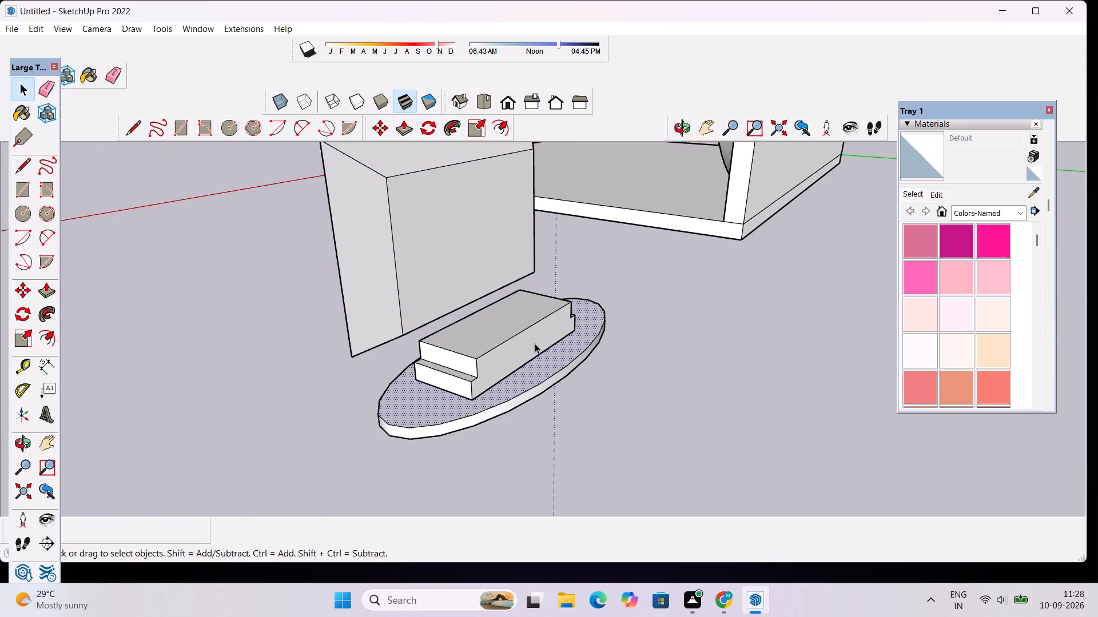
{"action": "left_click", "coordinate": [559, 373]}
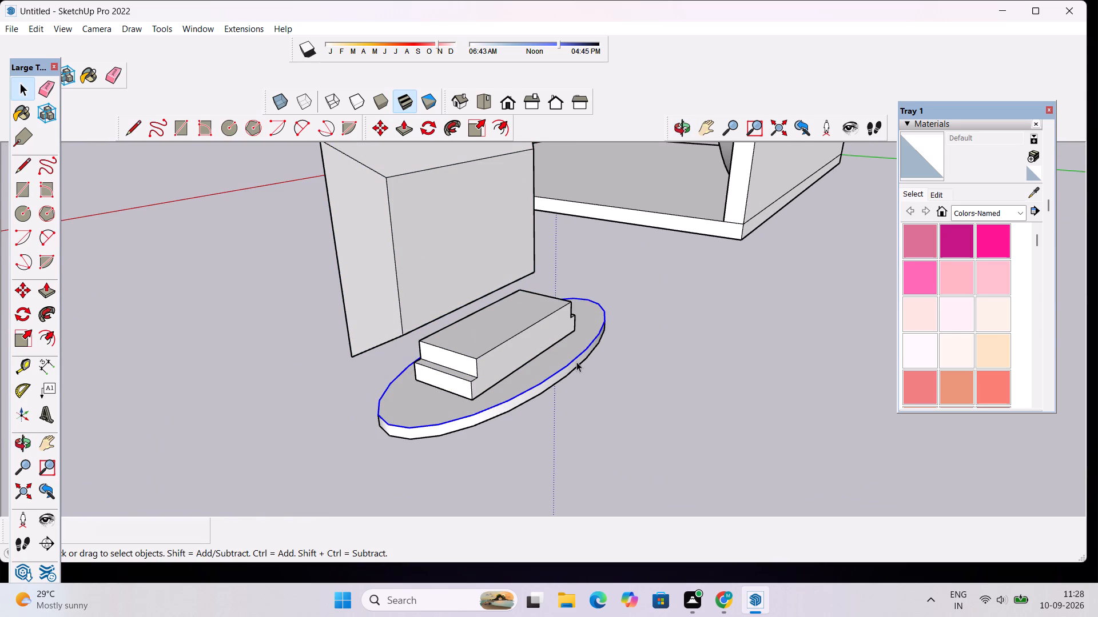
{"action": "triple_click", "coordinate": [572, 360]}
{"action": "double_click", "coordinate": [541, 326]}
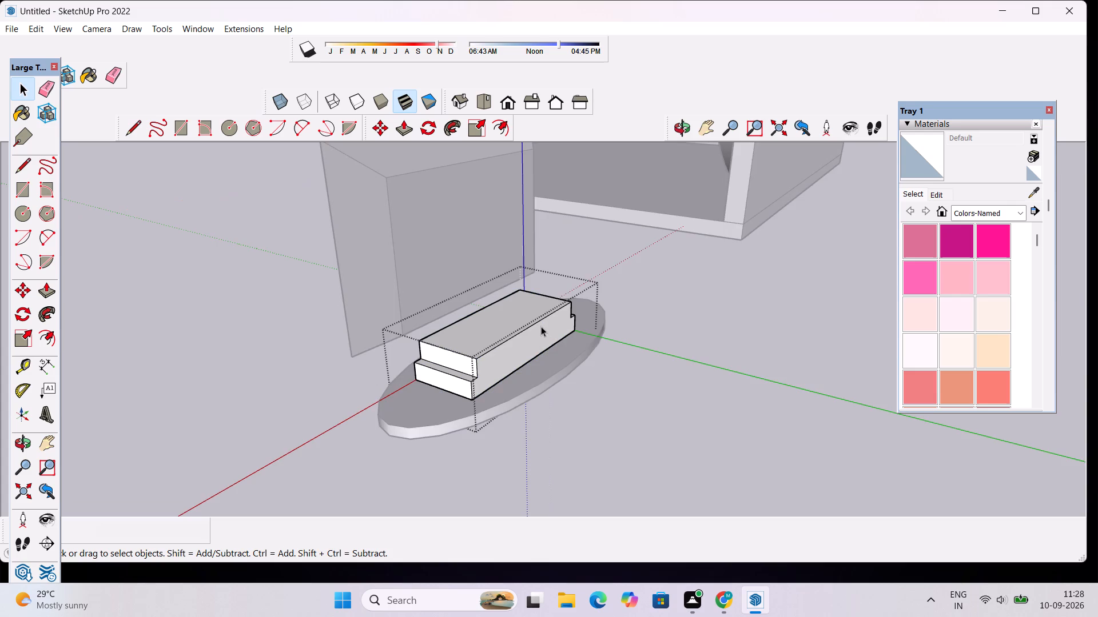
{"action": "left_click", "coordinate": [638, 388]}
{"action": "double_click", "coordinate": [559, 355]}
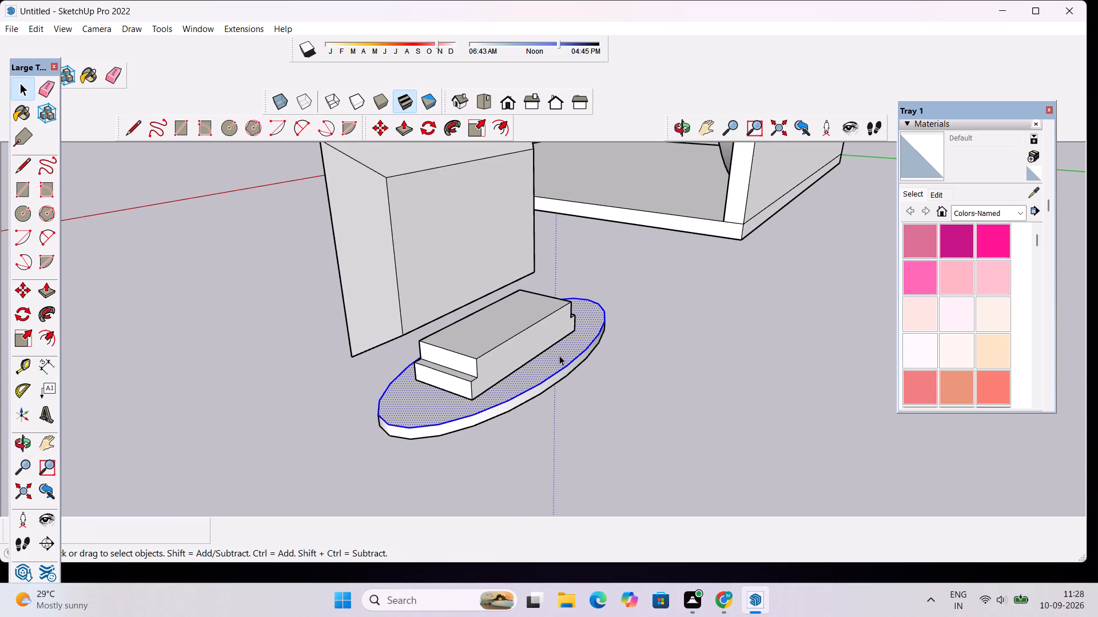
{"action": "left_click", "coordinate": [567, 374]}
{"action": "triple_click", "coordinate": [567, 371]}
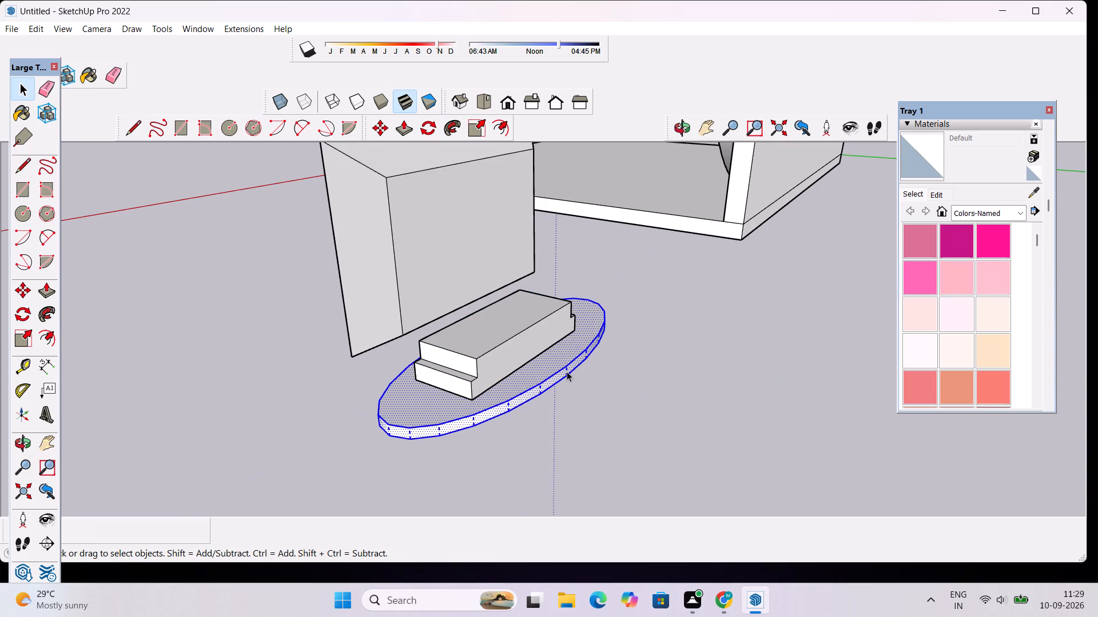
{"action": "right_click", "coordinate": [567, 371]}
{"action": "left_click", "coordinate": [642, 243]}
Select the elliptical disc and stepped block together and scale them to about 0.86 in length and 0.61 in height.
{"action": "left_click", "coordinate": [535, 326]}
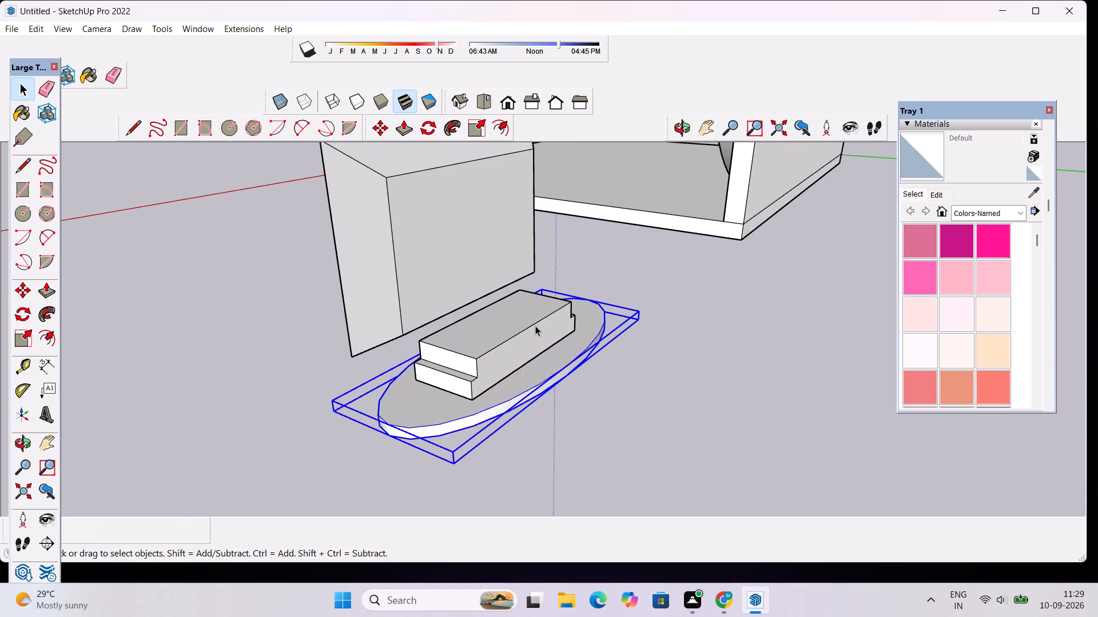
{"action": "left_click", "coordinate": [552, 353], "text": "ctrl"}
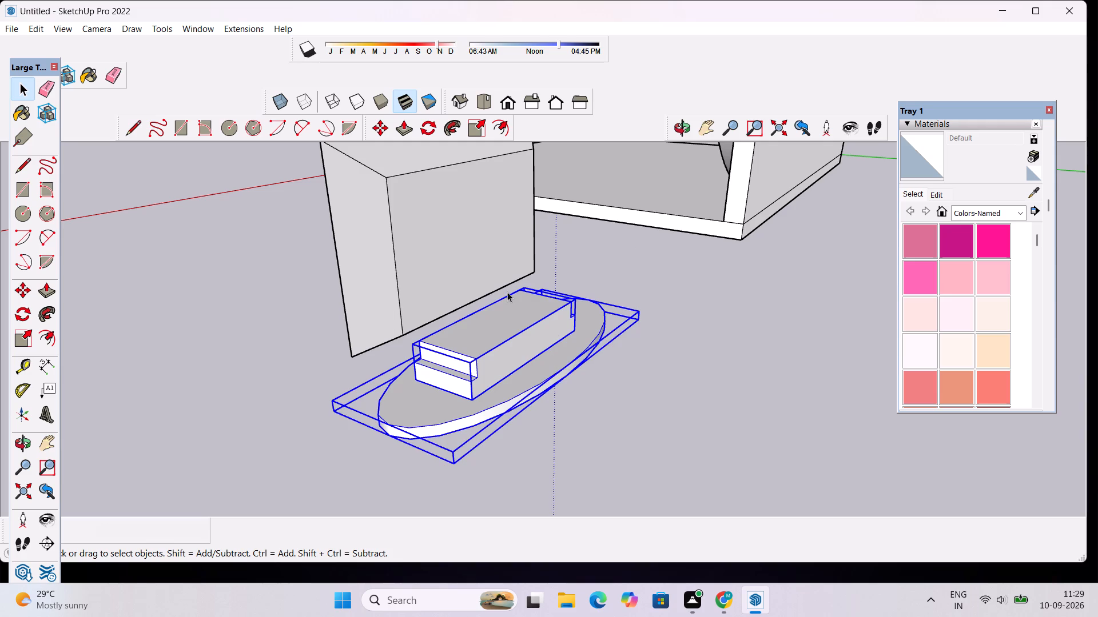
{"action": "left_click", "coordinate": [25, 333]}
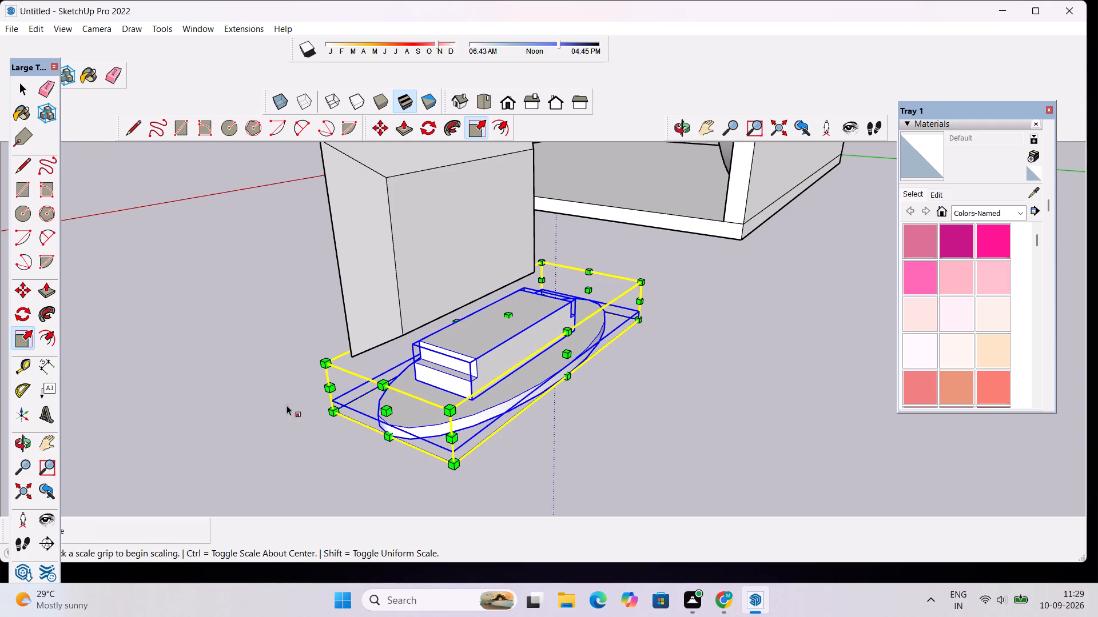
{"action": "left_click", "coordinate": [384, 435]}
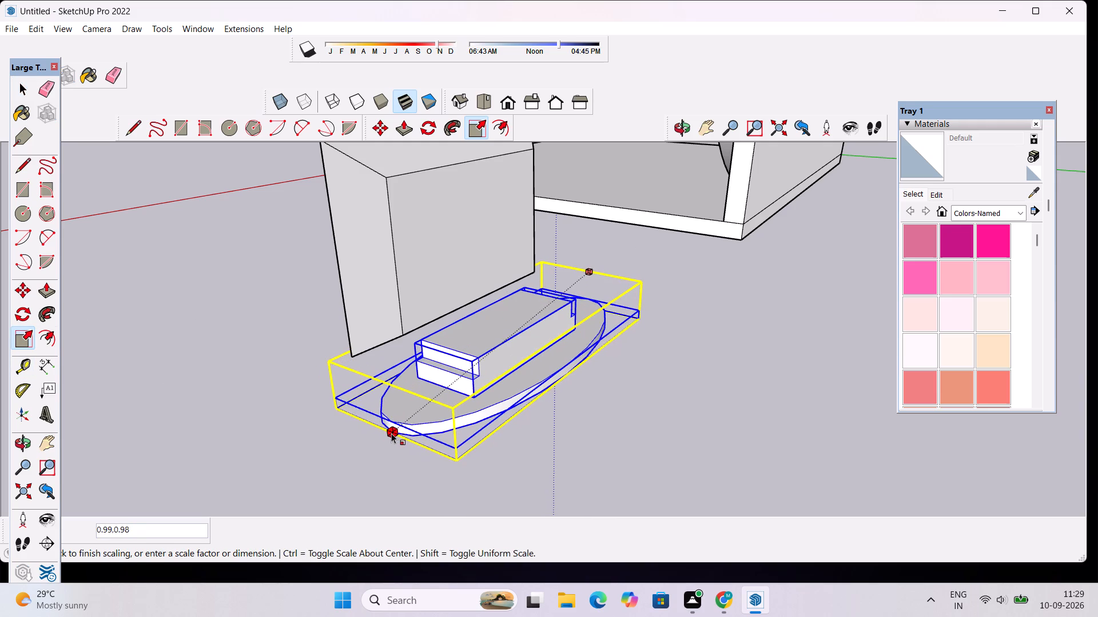
{"action": "left_click", "coordinate": [391, 433]}
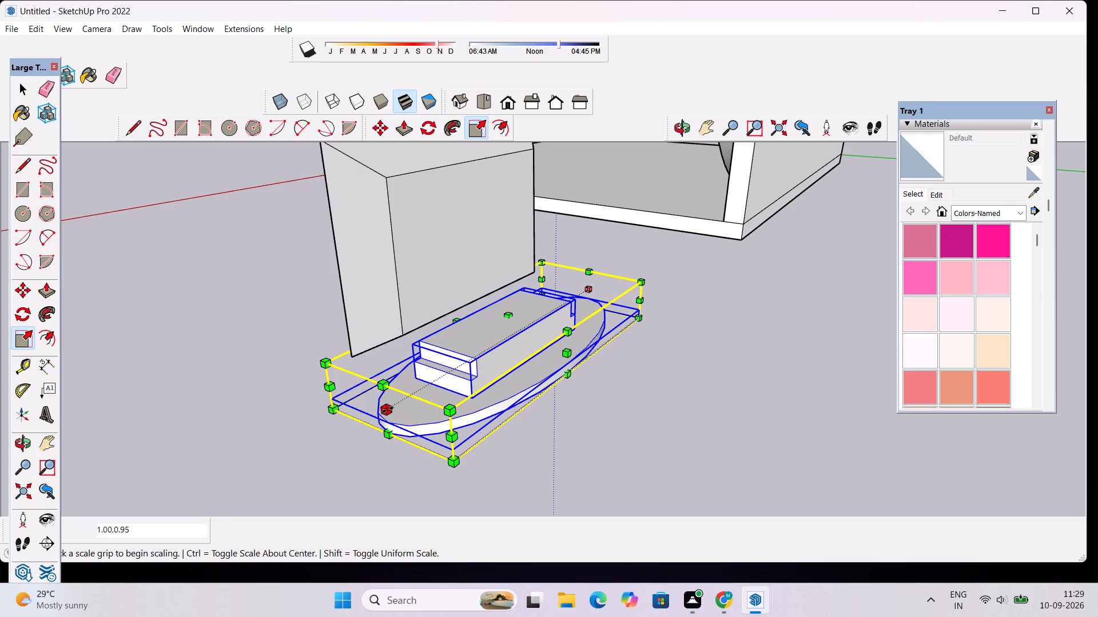
{"action": "left_click", "coordinate": [388, 410]}
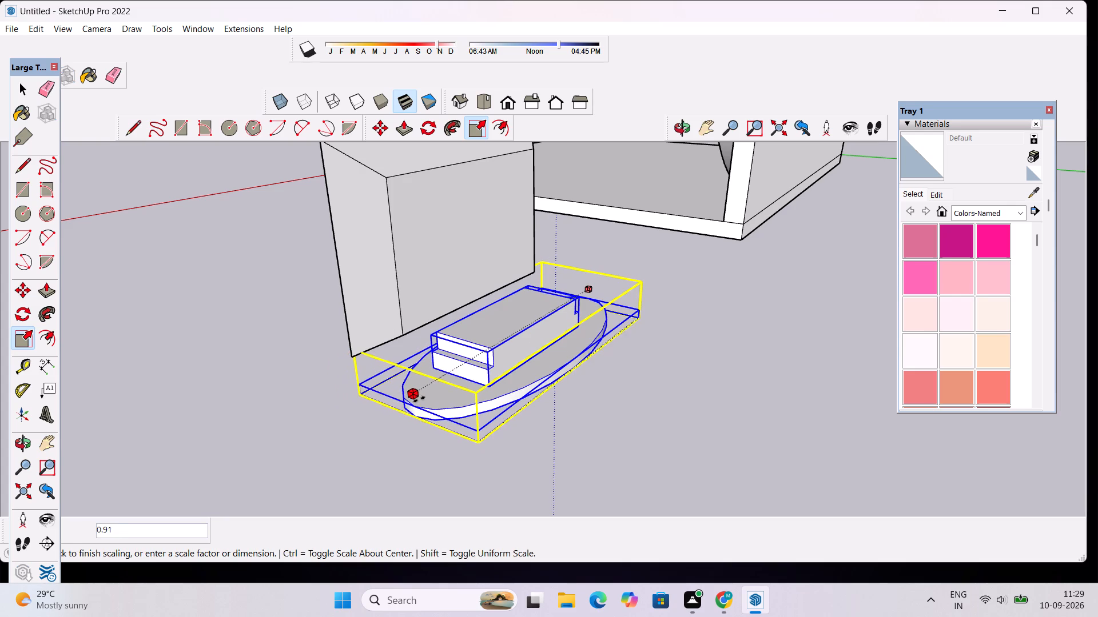
{"action": "left_click", "coordinate": [433, 396]}
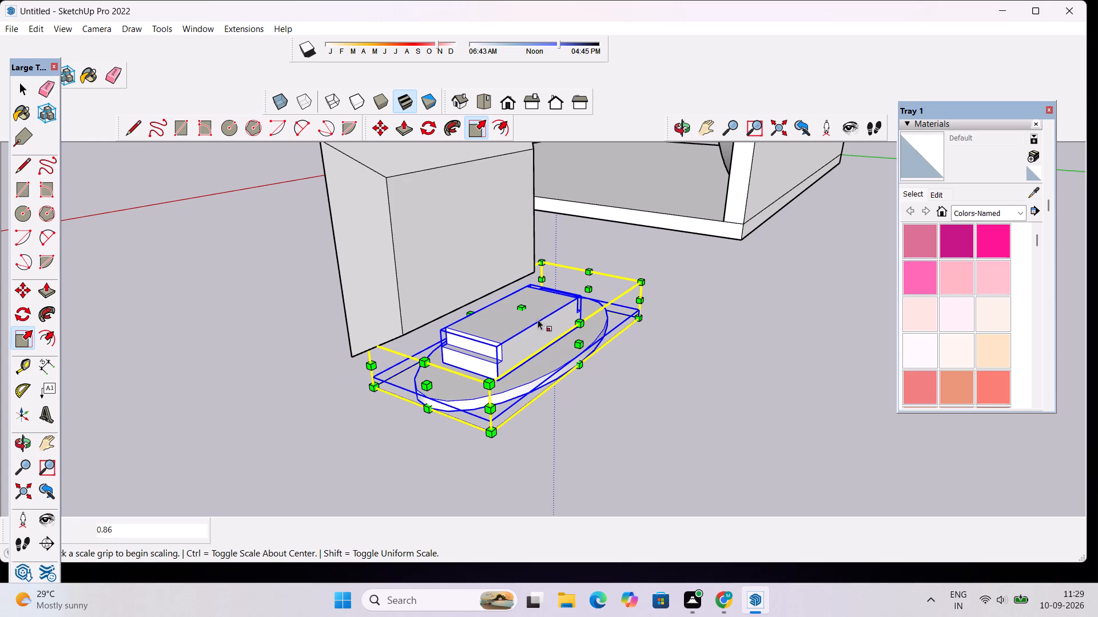
{"action": "left_click", "coordinate": [523, 307]}
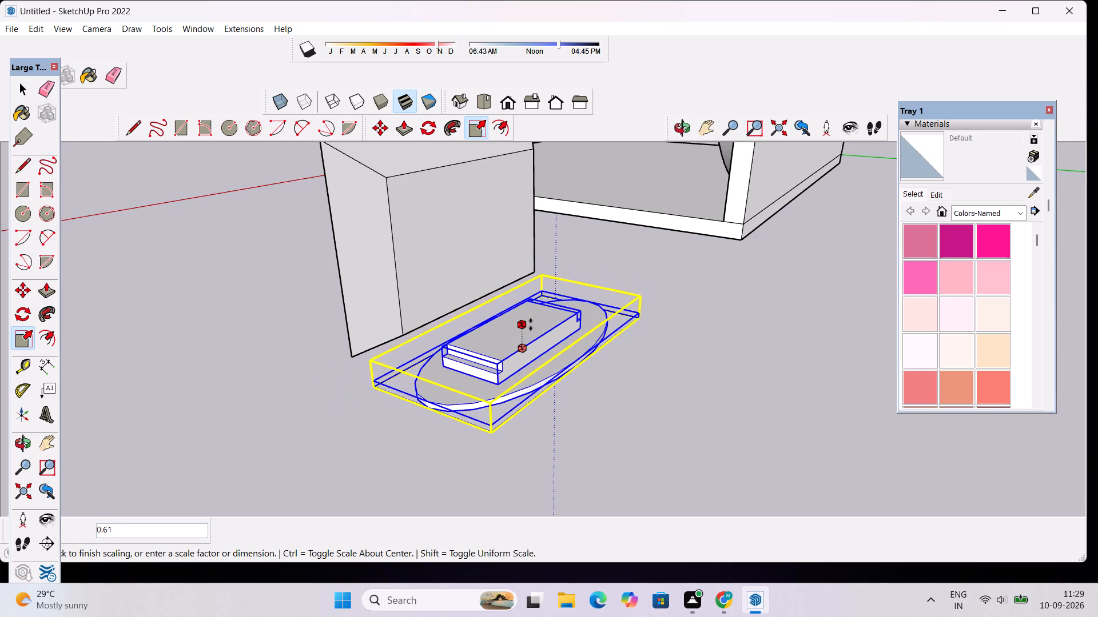
{"action": "left_click", "coordinate": [531, 324]}
Scale the disc and block by about 0.95 in length, 0.80 in depth, and again 0.95 in length.
{"action": "left_click", "coordinate": [425, 394]}
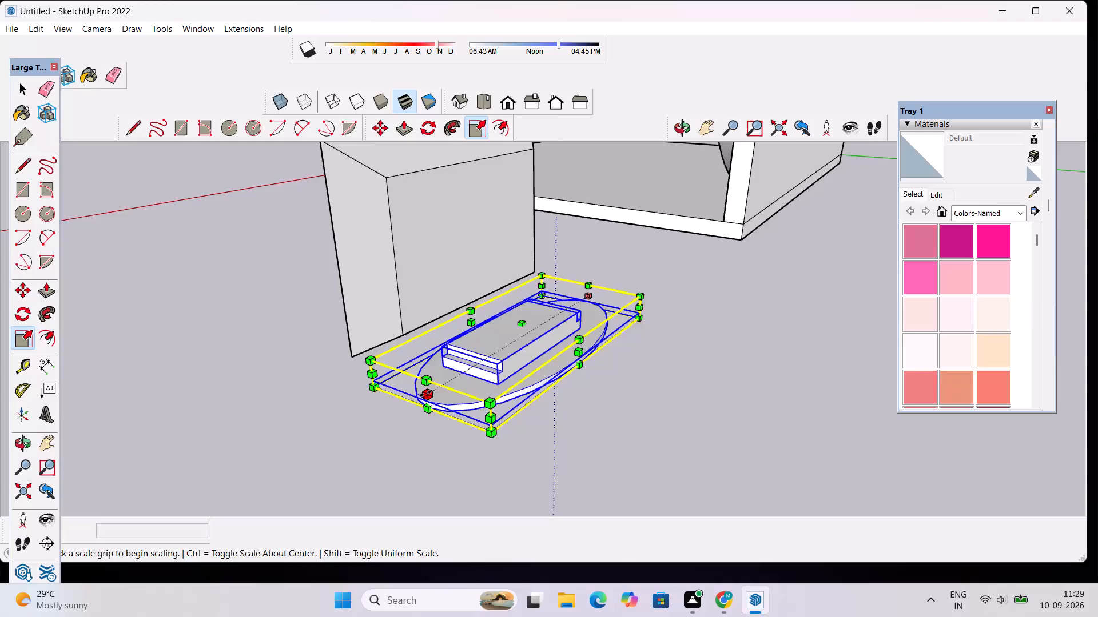
{"action": "left_click", "coordinate": [439, 386]}
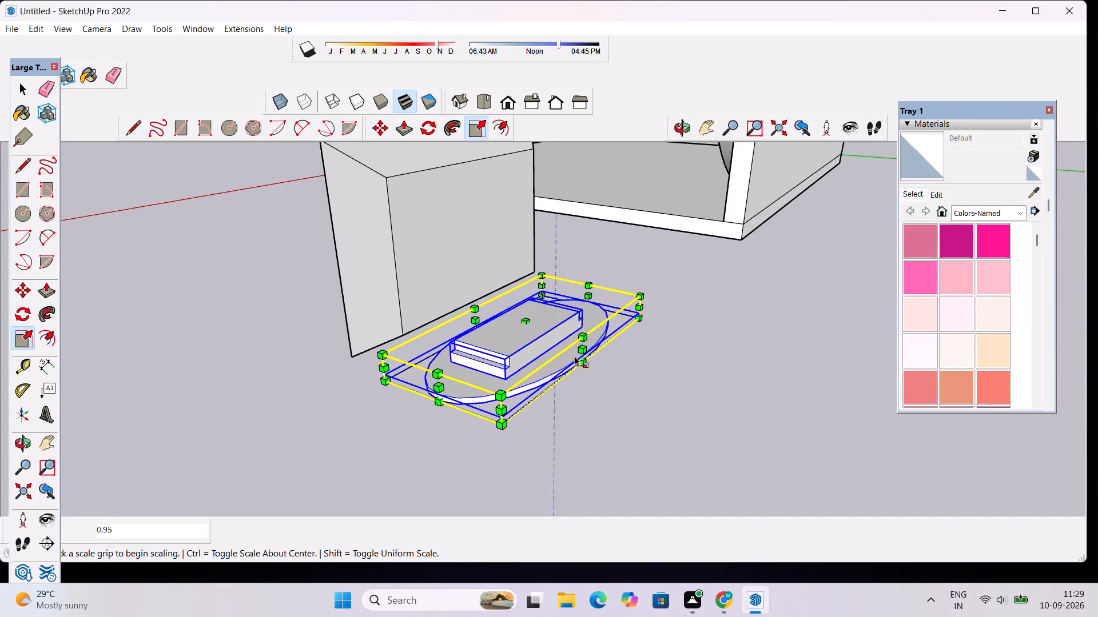
{"action": "left_click", "coordinate": [587, 352]}
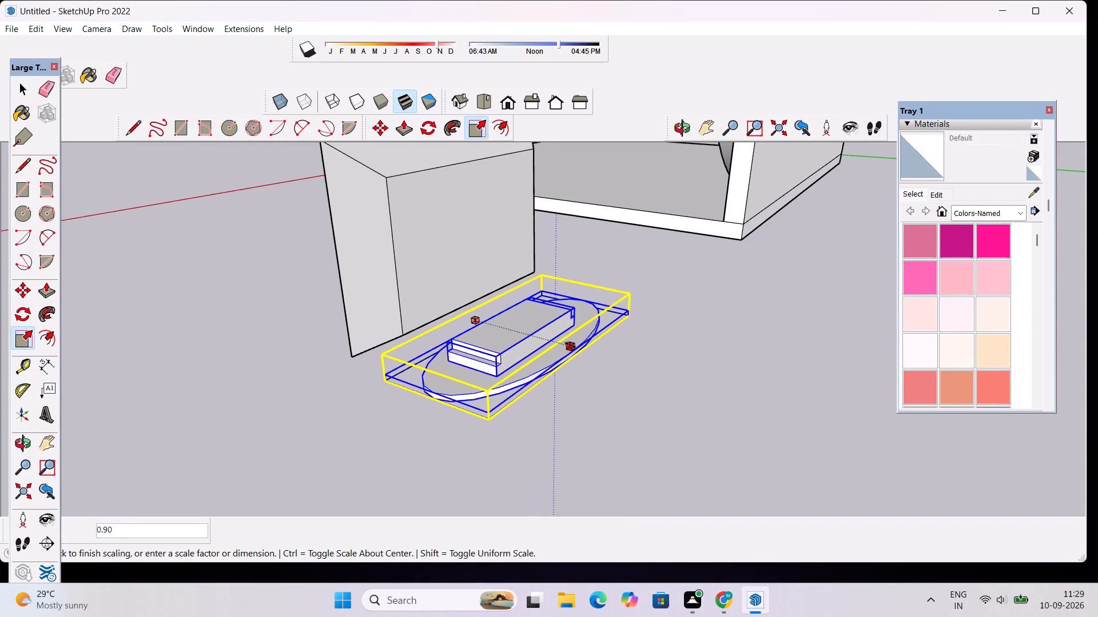
{"action": "left_click", "coordinate": [560, 342]}
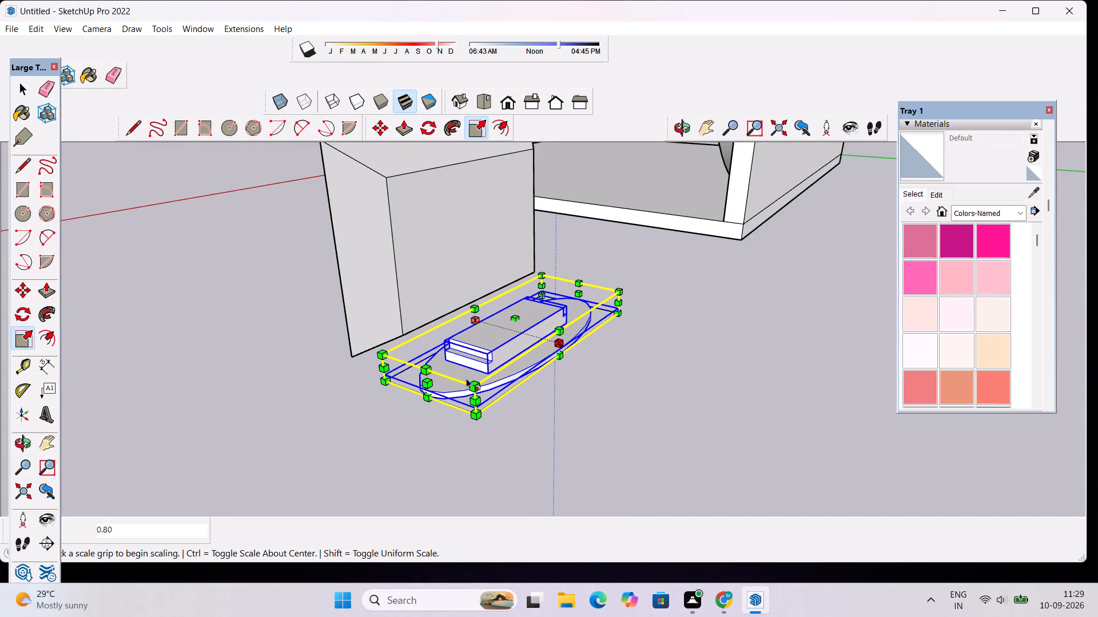
{"action": "left_click", "coordinate": [427, 380]}
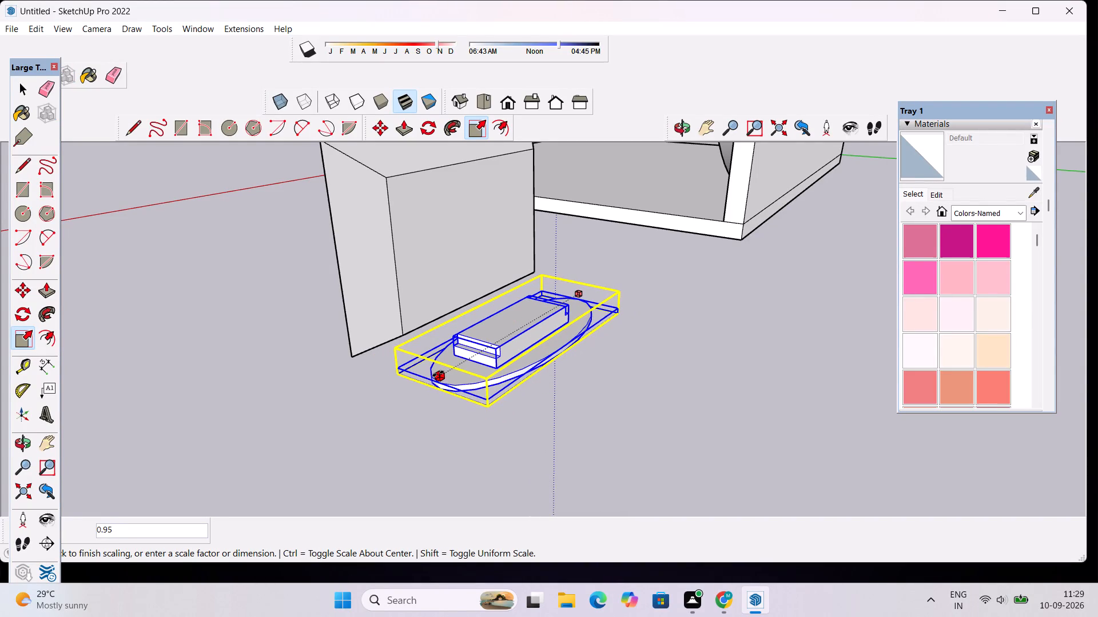
{"action": "left_click", "coordinate": [438, 374]}
Scale the disc and block further by about 0.89 in depth, 0.93 in length, and 0.96 in depth.
{"action": "left_click", "coordinate": [567, 344]}
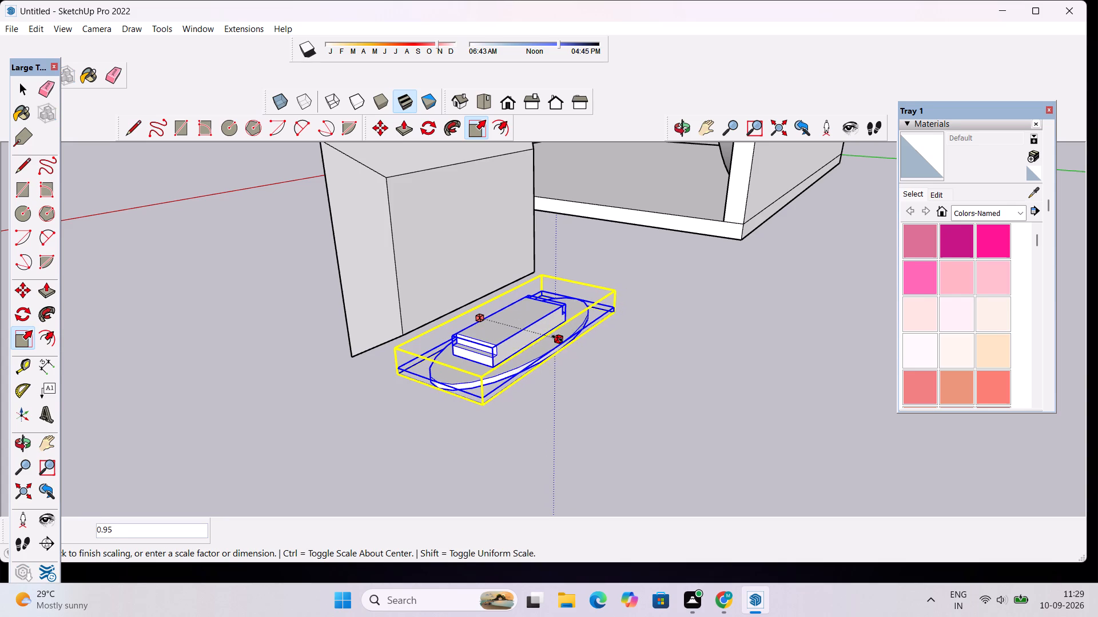
{"action": "left_click", "coordinate": [554, 335]}
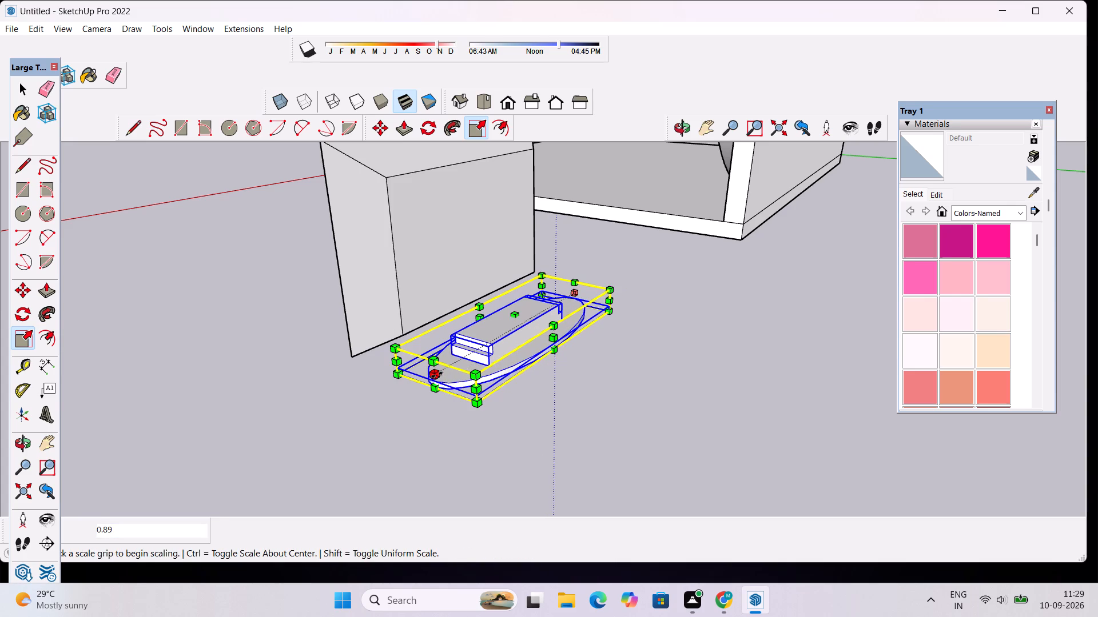
{"action": "left_click", "coordinate": [437, 375]}
{"action": "left_click", "coordinate": [446, 365]}
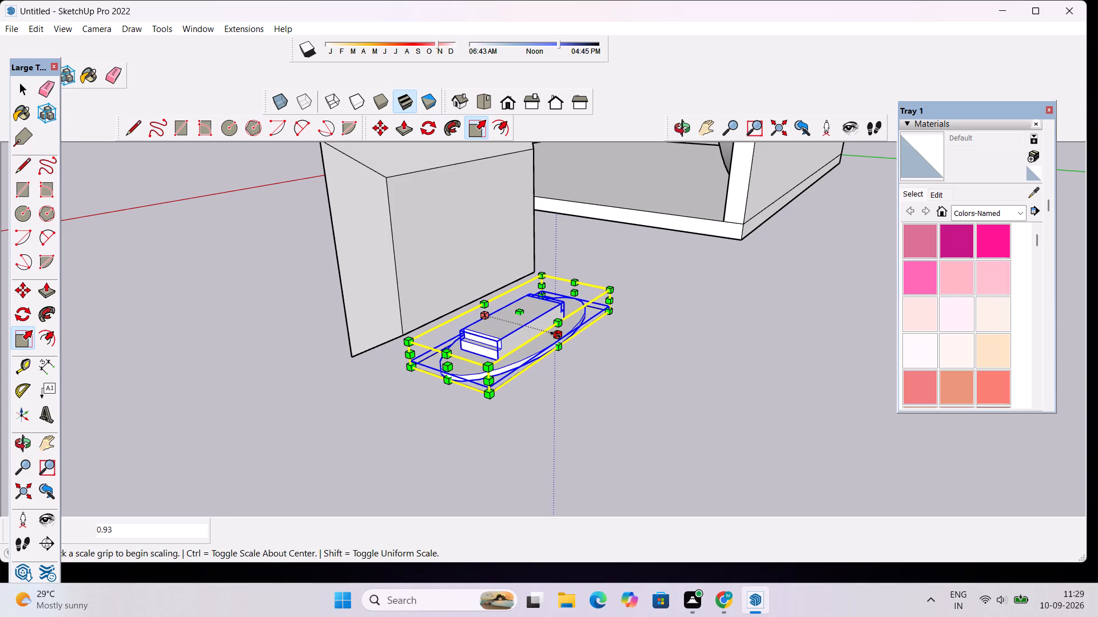
{"action": "left_click", "coordinate": [556, 335]}
{"action": "left_click", "coordinate": [554, 334]}
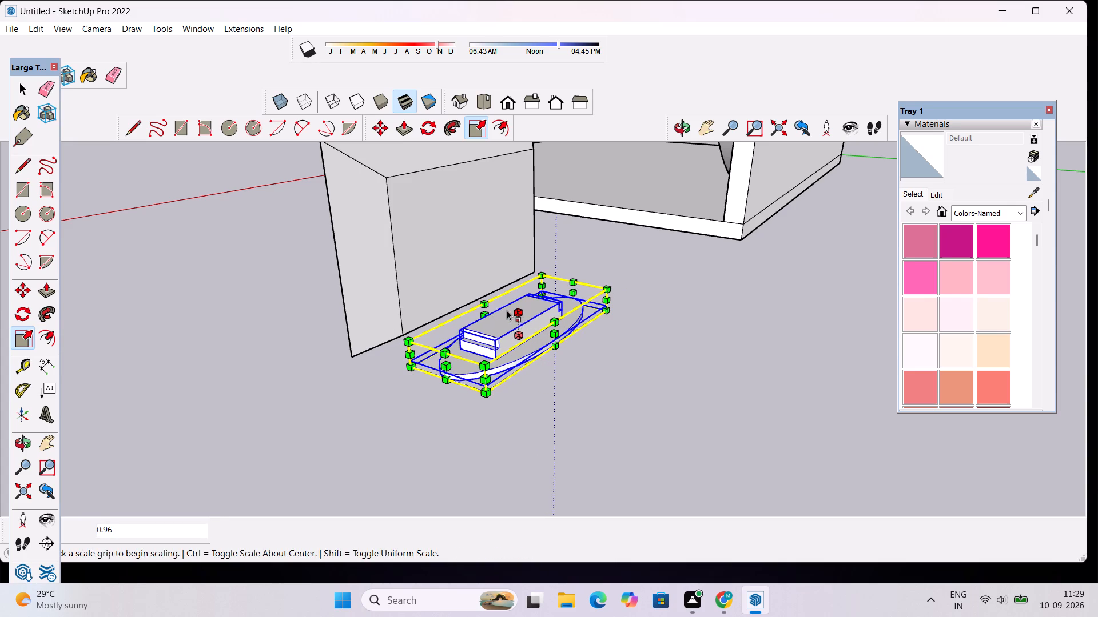
{"action": "key", "text": "space"}
Move the tapered panel by its lower edge about 1 1/4" onto the top face of the stepped block.
{"action": "left_click", "coordinate": [477, 269]}
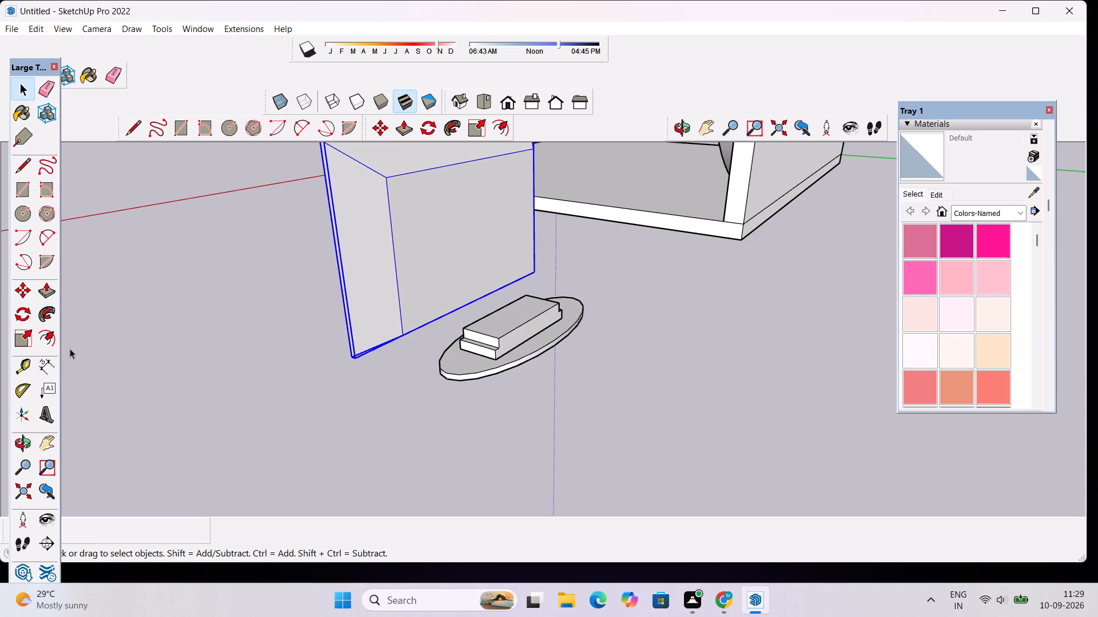
{"action": "key", "text": "m"}
{"action": "scroll", "coordinate": [470, 312], "scroll_direction": "up", "scroll_amount": 4}
{"action": "left_click", "coordinate": [474, 297]}
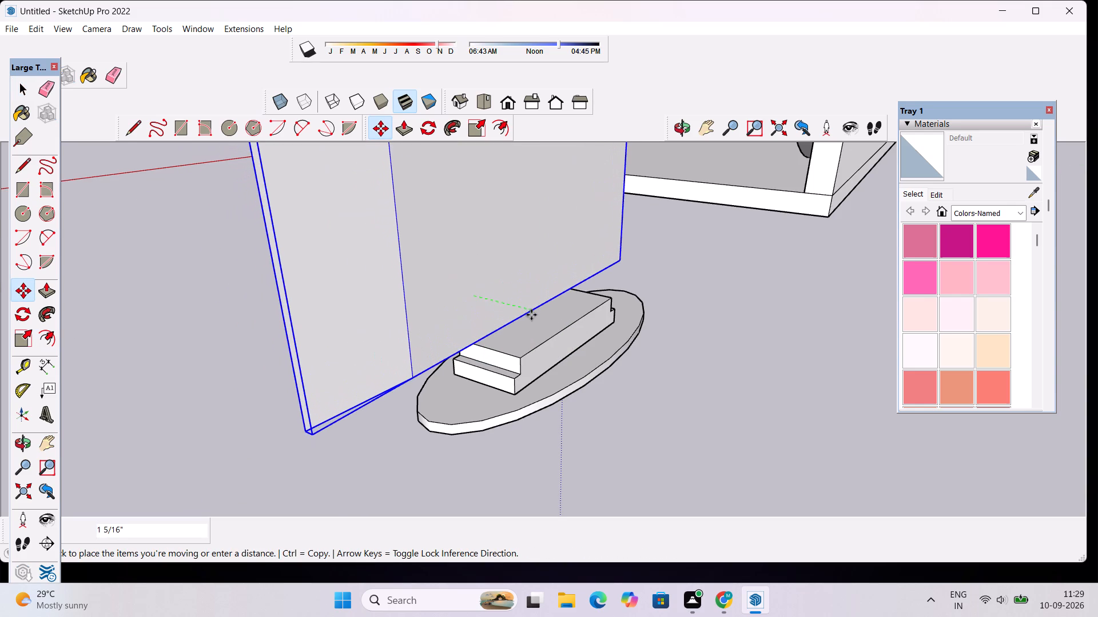
{"action": "scroll", "coordinate": [535, 324], "scroll_direction": "up", "scroll_amount": 8}
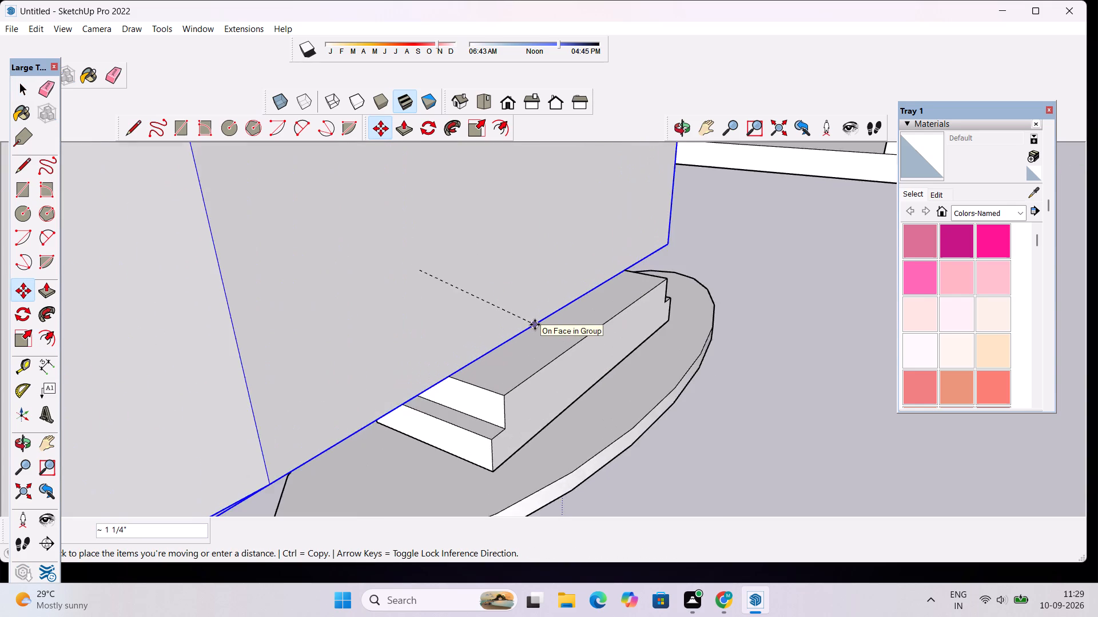
{"action": "scroll", "coordinate": [535, 324], "scroll_direction": "up", "scroll_amount": 14}
{"action": "left_click", "coordinate": [538, 331]}
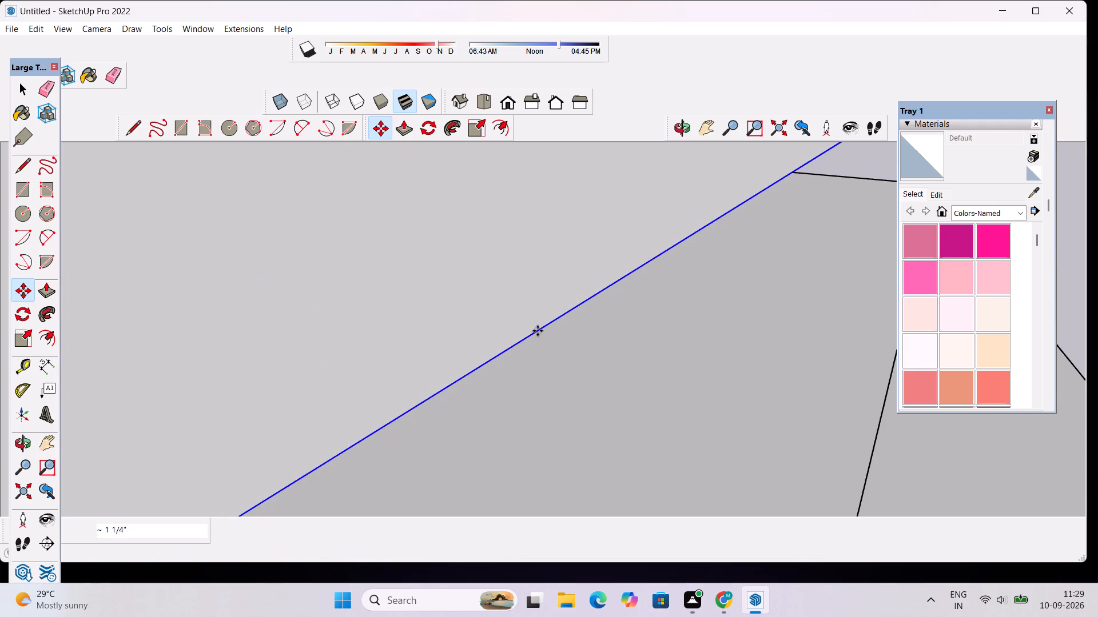
{"action": "key", "text": "space"}
Examine how the panel sits on the scaled base from the side and in relation to the wall unit.
{"action": "scroll", "coordinate": [642, 185], "scroll_direction": "down", "scroll_amount": 5}
{"action": "left_click", "coordinate": [685, 128]}
{"action": "left_click_drag", "start_coordinate": [554, 307], "coordinate": [574, 265]}
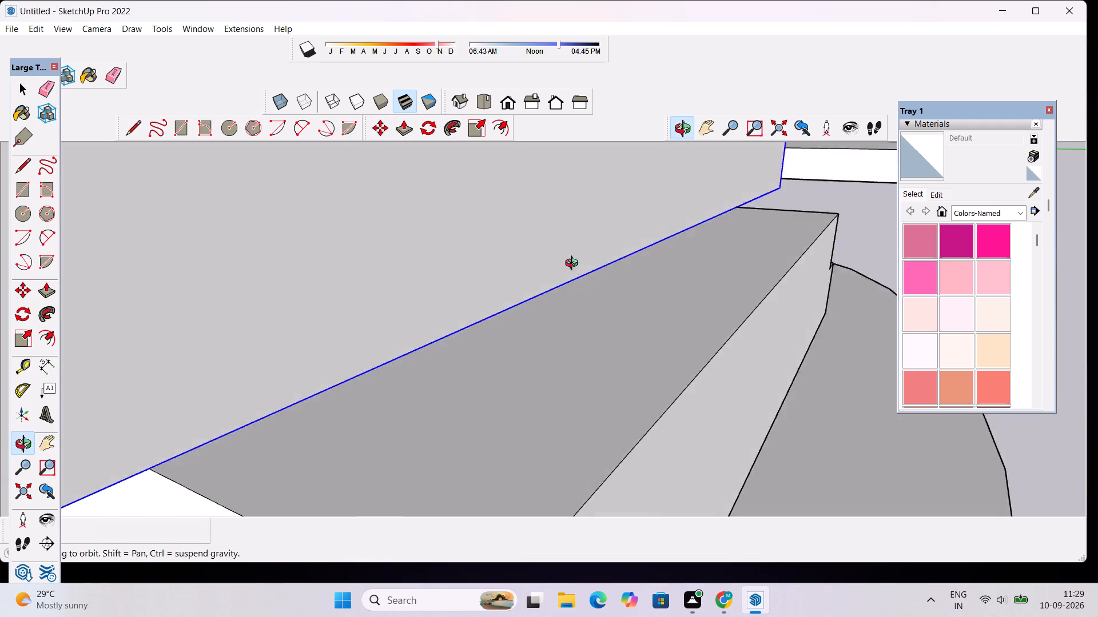
{"action": "left_click_drag", "start_coordinate": [574, 265], "coordinate": [588, 218]}
{"action": "left_click_drag", "start_coordinate": [599, 204], "coordinate": [681, 213]}
{"action": "scroll", "coordinate": [684, 210], "scroll_direction": "down", "scroll_amount": 13}
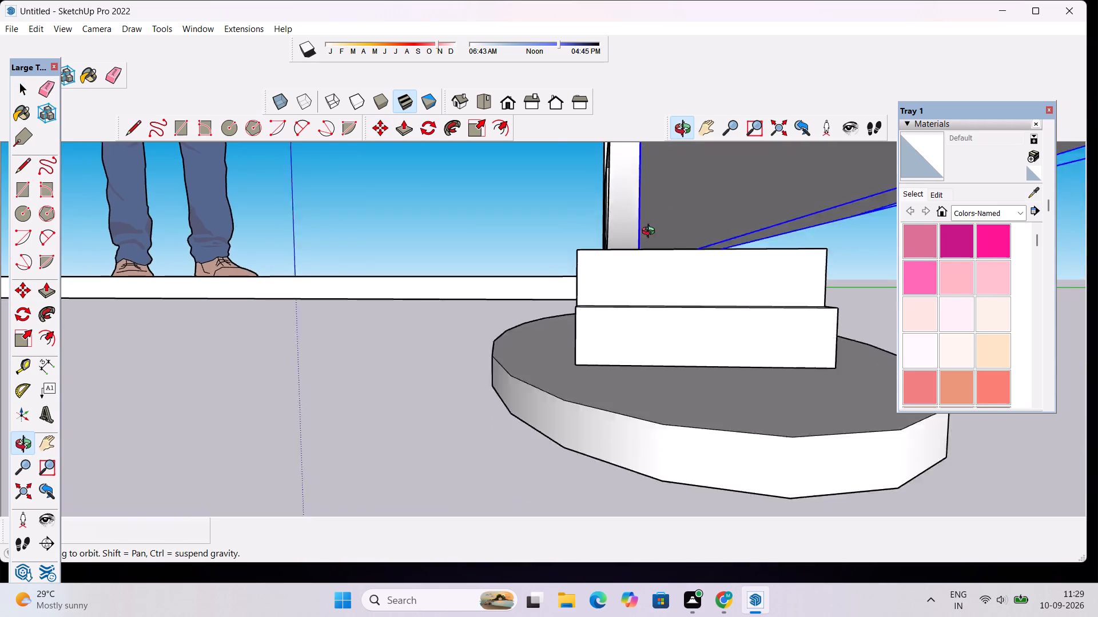
{"action": "scroll", "coordinate": [651, 233], "scroll_direction": "down", "scroll_amount": 1}
{"action": "left_click_drag", "start_coordinate": [472, 254], "coordinate": [635, 281]}
{"action": "scroll", "coordinate": [662, 281], "scroll_direction": "down", "scroll_amount": 15}
{"action": "left_click_drag", "start_coordinate": [544, 273], "coordinate": [693, 318]}
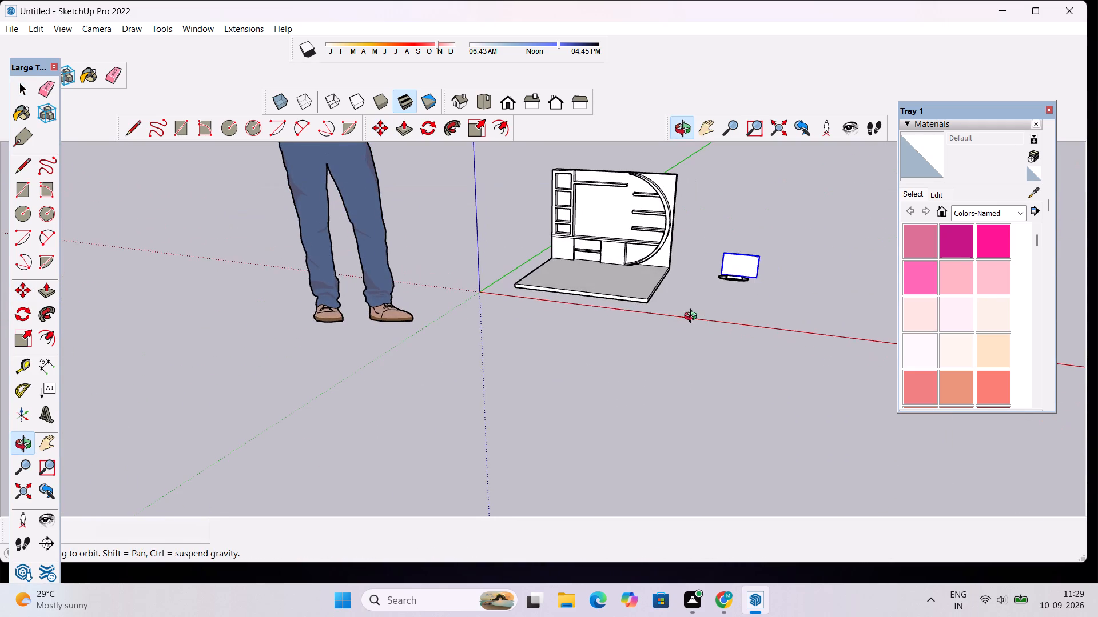
{"action": "left_click_drag", "start_coordinate": [693, 318], "coordinate": [690, 318]}
{"action": "scroll", "coordinate": [805, 275], "scroll_direction": "up", "scroll_amount": 5}
{"action": "left_click_drag", "start_coordinate": [532, 315], "coordinate": [589, 330]}
{"action": "scroll", "coordinate": [738, 258], "scroll_direction": "up", "scroll_amount": 9}
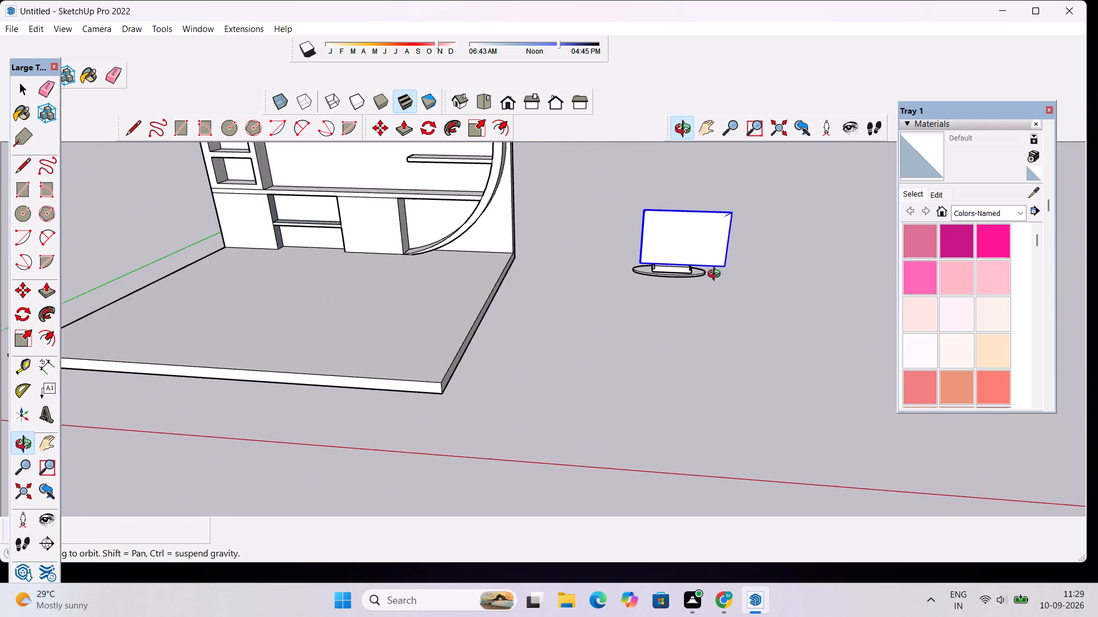
Move the tapered panel sideways by its lower corner about 7/8" over the stepped block.
{"action": "scroll", "coordinate": [717, 275], "scroll_direction": "up", "scroll_amount": 20}
{"action": "key", "text": "m"}
{"action": "scroll", "coordinate": [492, 310], "scroll_direction": "up", "scroll_amount": 2}
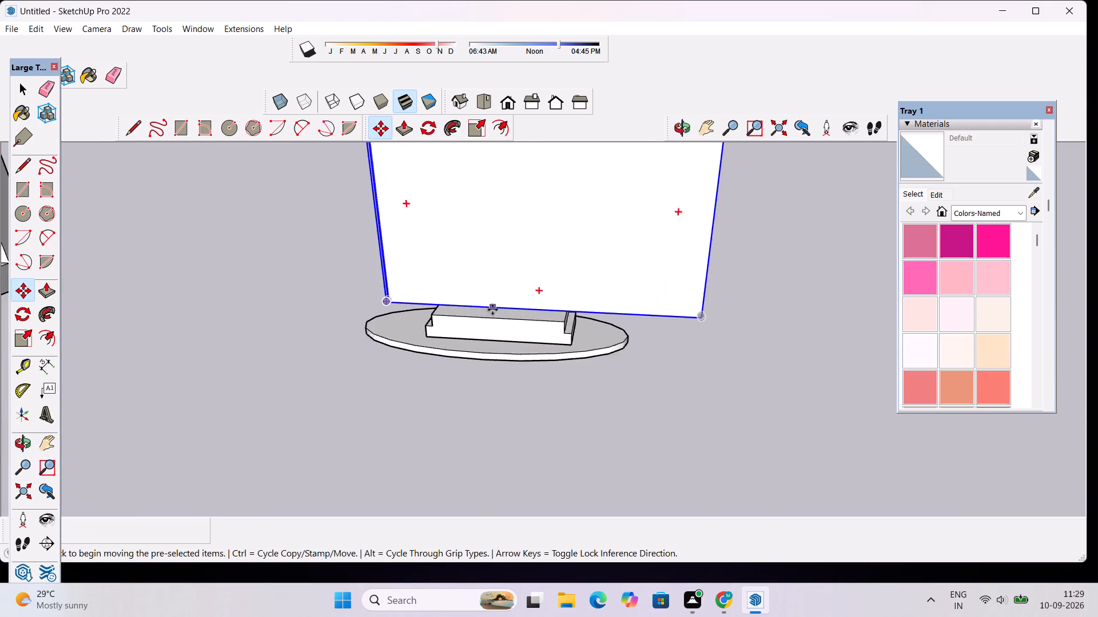
{"action": "scroll", "coordinate": [492, 310], "scroll_direction": "up", "scroll_amount": 2}
{"action": "left_click", "coordinate": [373, 299]}
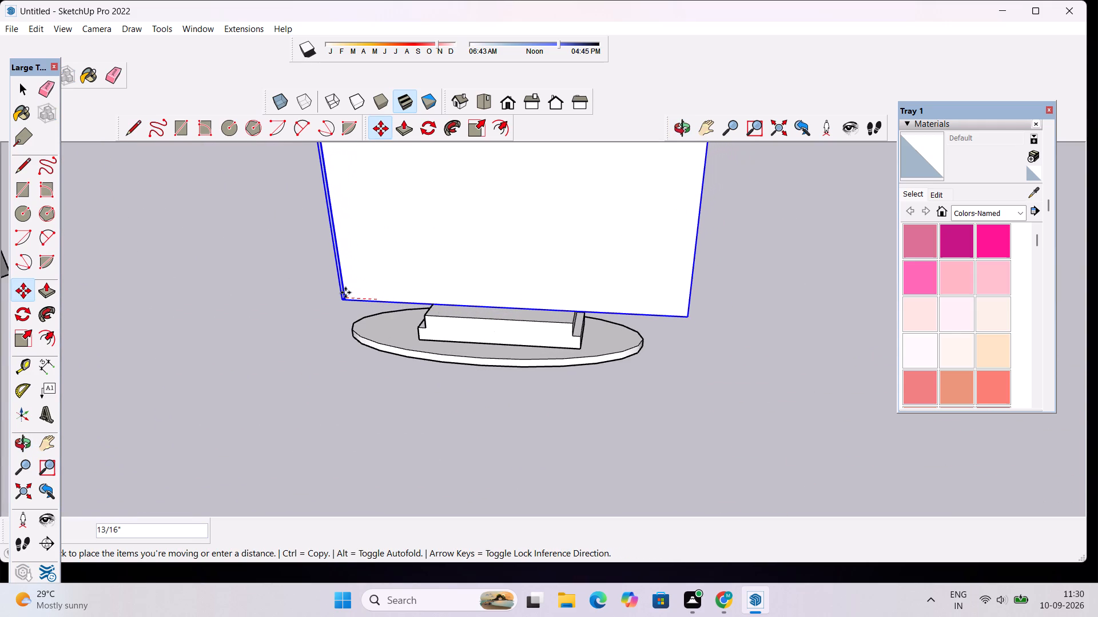
{"action": "left_click", "coordinate": [342, 290]}
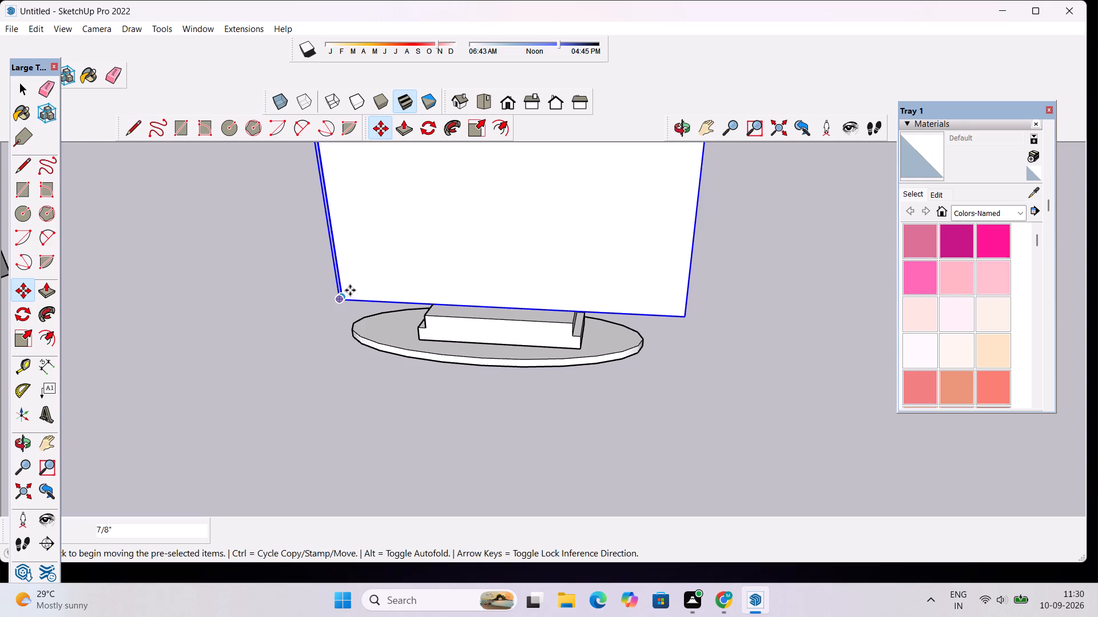
{"action": "key", "text": "space"}
Delete the elliptical disc beneath the stepped block.
{"action": "scroll", "coordinate": [453, 304], "scroll_direction": "down", "scroll_amount": 9}
{"action": "left_click", "coordinate": [683, 135]}
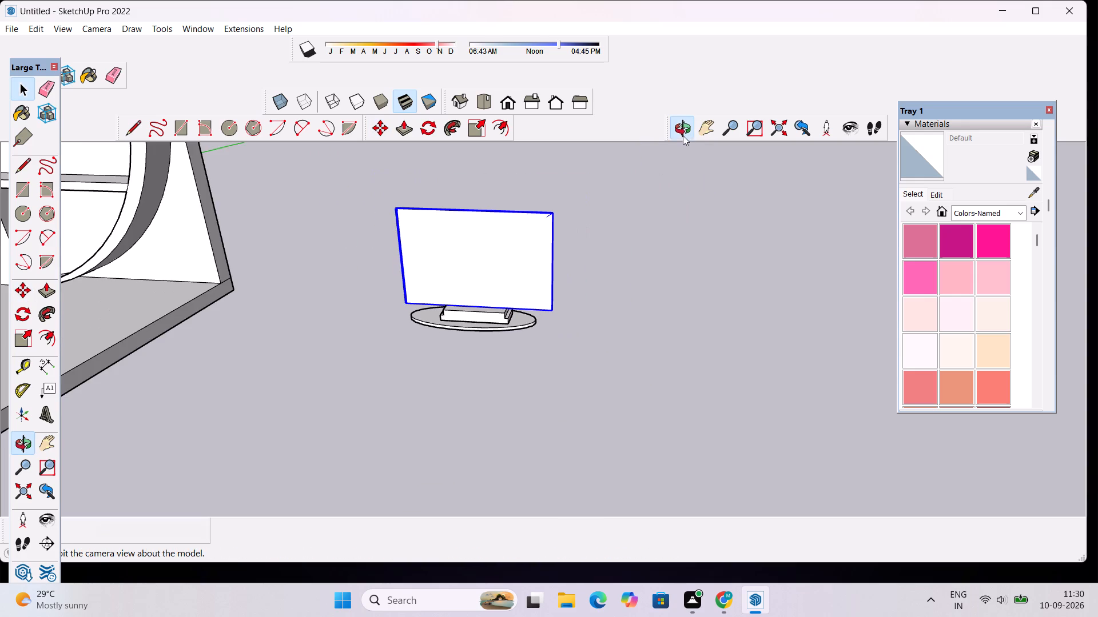
{"action": "left_click_drag", "start_coordinate": [448, 370], "coordinate": [516, 277]}
{"action": "scroll", "coordinate": [493, 307], "scroll_direction": "up", "scroll_amount": 4}
{"action": "left_click_drag", "start_coordinate": [515, 332], "coordinate": [500, 486]}
{"action": "scroll", "coordinate": [390, 316], "scroll_direction": "up", "scroll_amount": 4}
{"action": "scroll", "coordinate": [399, 333], "scroll_direction": "down", "scroll_amount": 2}
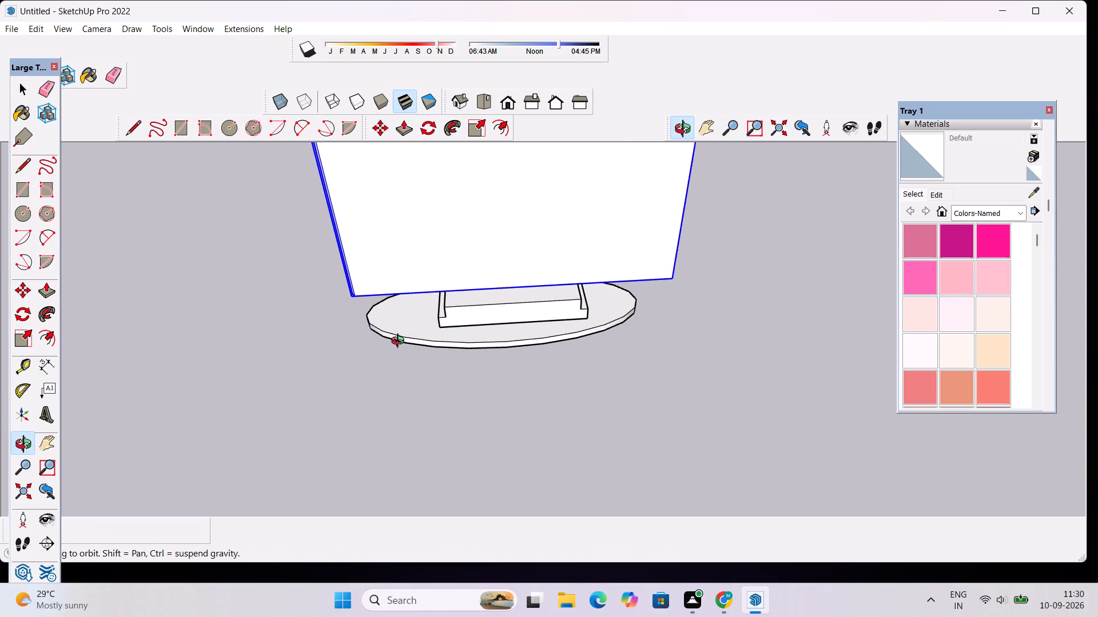
{"action": "scroll", "coordinate": [463, 316], "scroll_direction": "down", "scroll_amount": 4}
{"action": "left_click_drag", "start_coordinate": [469, 357], "coordinate": [469, 297]}
{"action": "scroll", "coordinate": [473, 347], "scroll_direction": "up", "scroll_amount": 4}
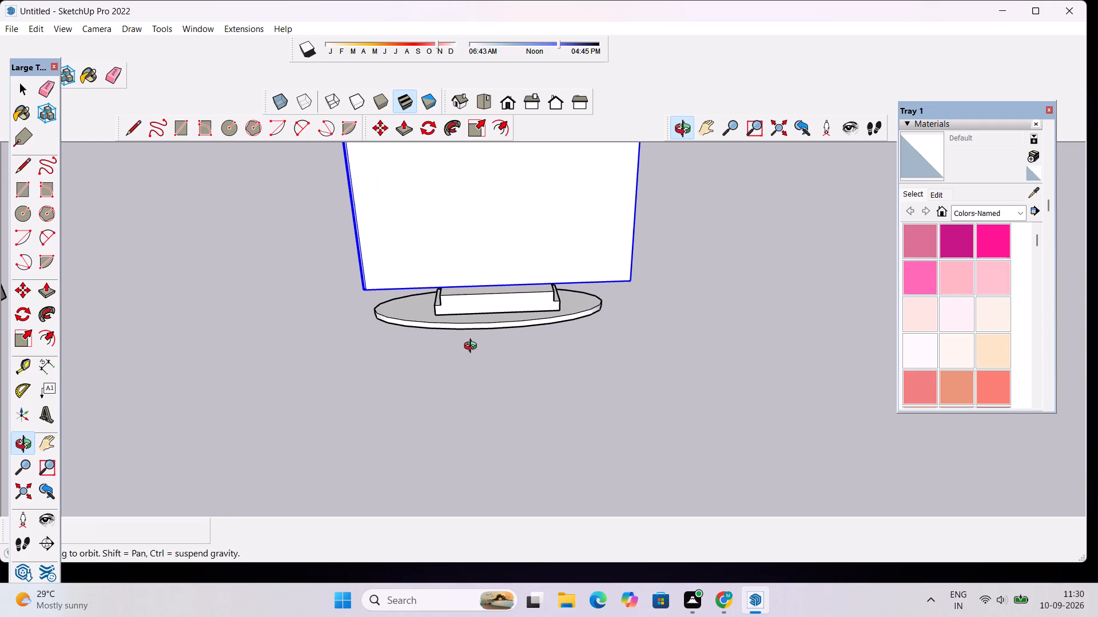
{"action": "key", "text": "space"}
{"action": "left_click", "coordinate": [501, 321]}
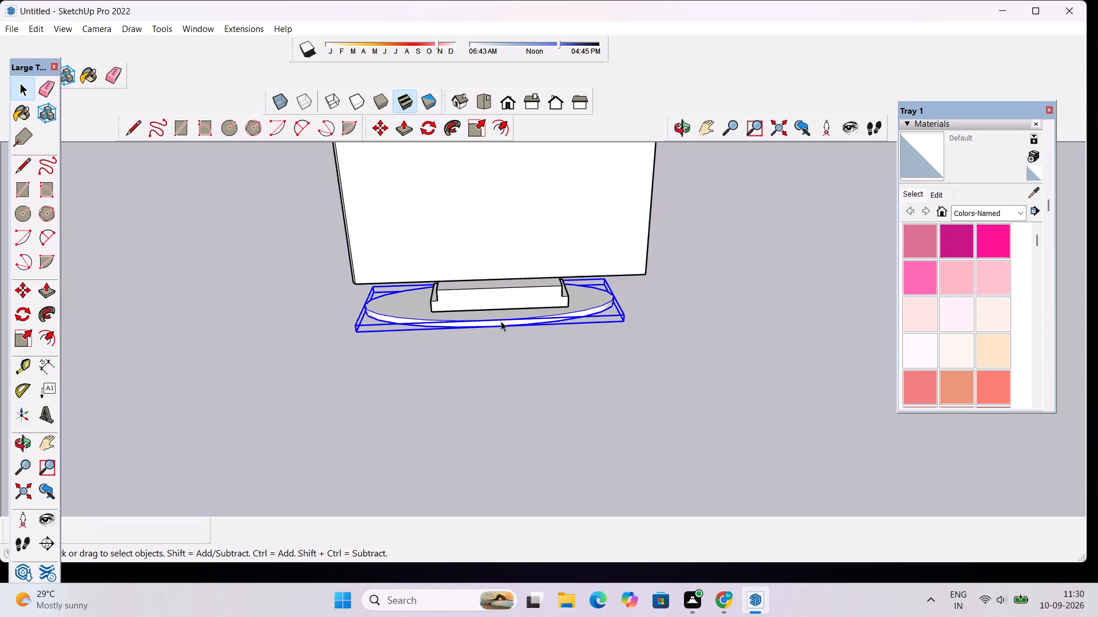
{"action": "key", "text": "Delete"}
{"action": "scroll", "coordinate": [571, 281], "scroll_direction": "down", "scroll_amount": 2}
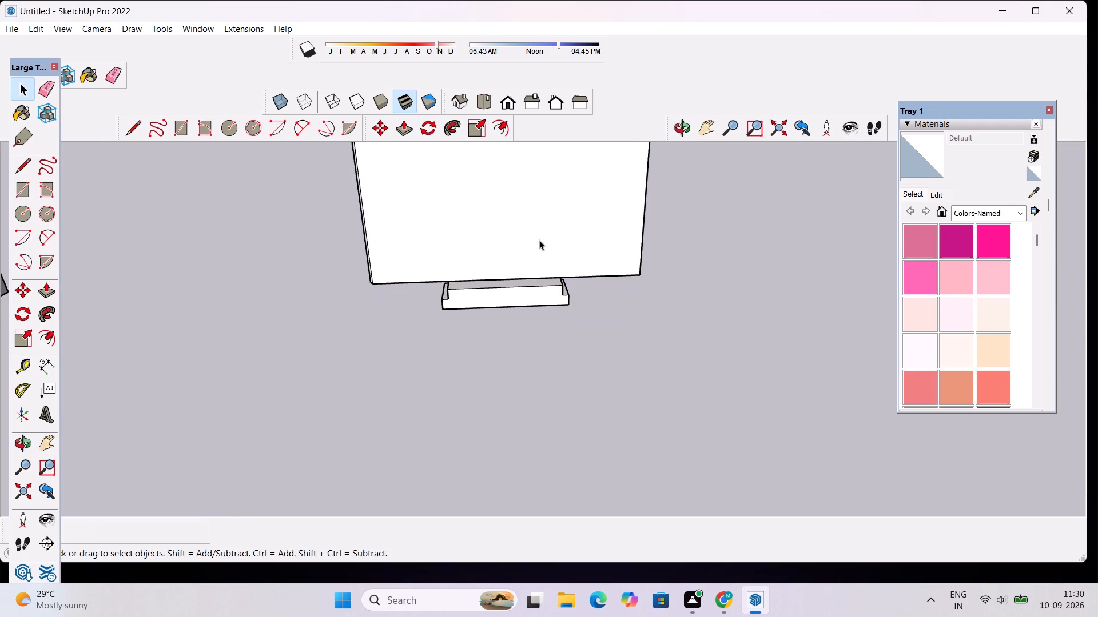
Move the tapered panel and stepped block together about 2' 9 1/2" onto the wall unit's long shelf above the cabinets.
{"action": "left_click", "coordinate": [539, 240]}
{"action": "left_click", "coordinate": [534, 291], "text": "ctrl"}
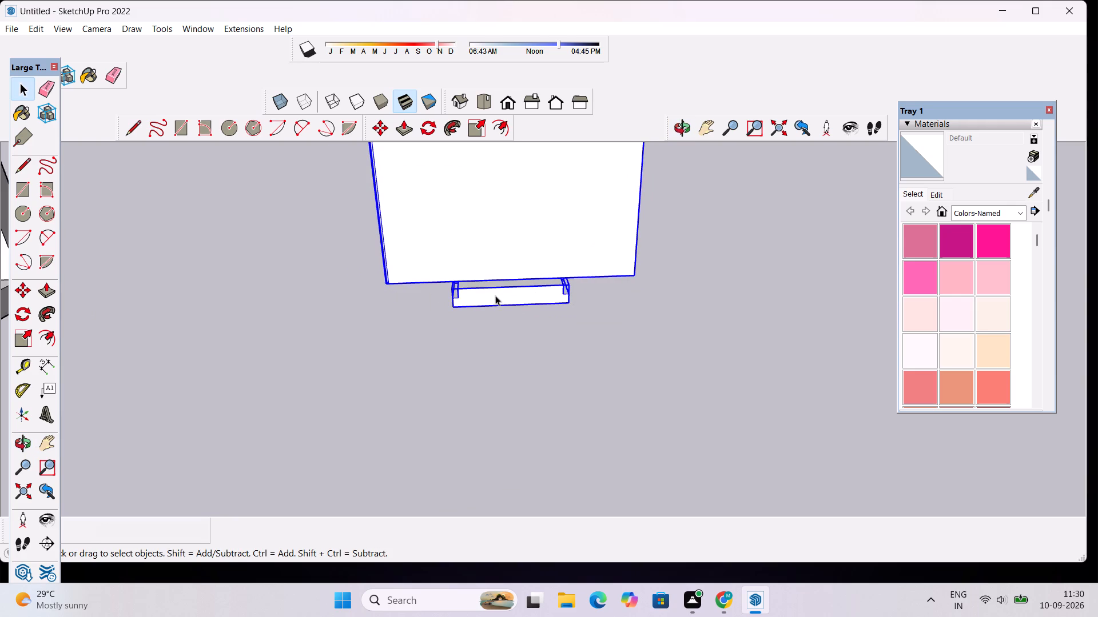
{"action": "key", "text": "m"}
{"action": "scroll", "coordinate": [427, 306], "scroll_direction": "up", "scroll_amount": 8}
{"action": "left_click", "coordinate": [490, 311]}
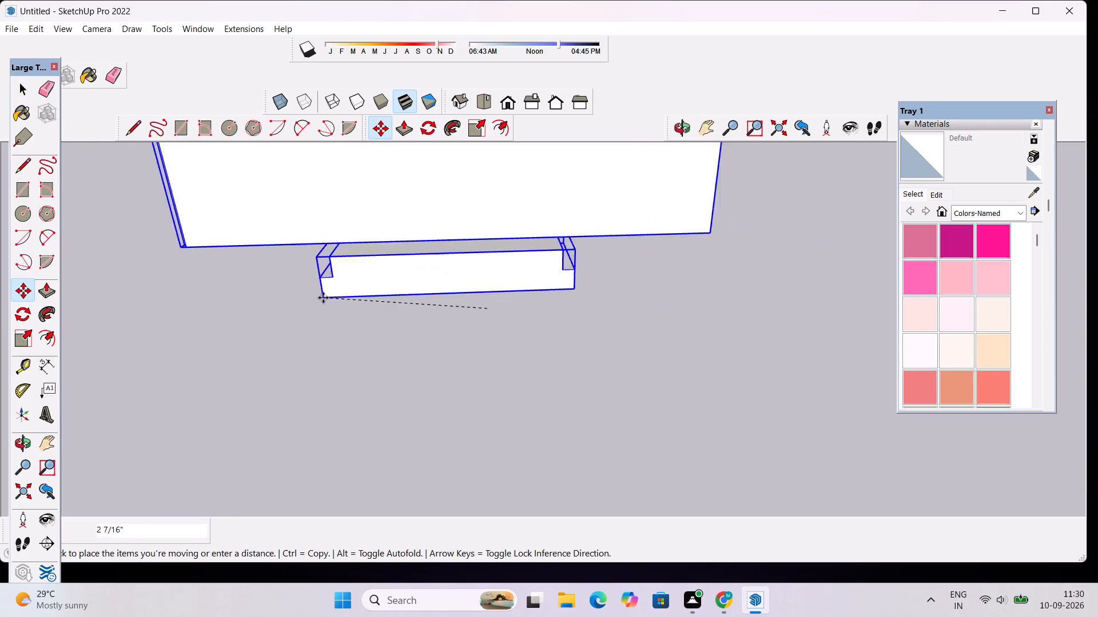
{"action": "scroll", "coordinate": [323, 313], "scroll_direction": "down", "scroll_amount": 20}
{"action": "scroll", "coordinate": [323, 313], "scroll_direction": "down", "scroll_amount": 4}
{"action": "scroll", "coordinate": [122, 304], "scroll_direction": "down", "scroll_amount": 8}
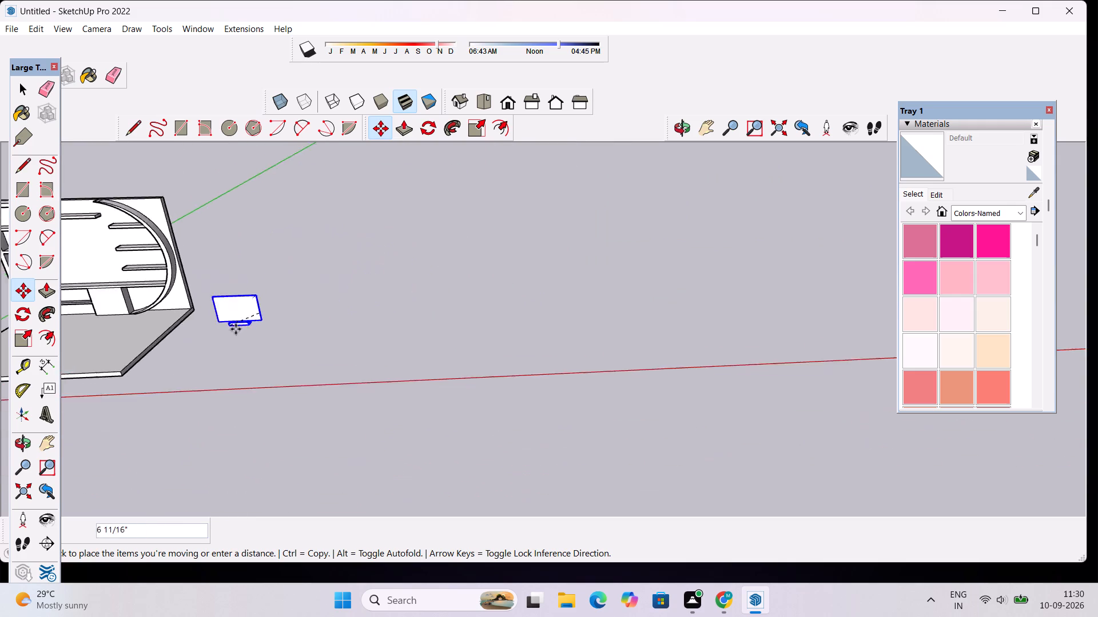
{"action": "scroll", "coordinate": [236, 329], "scroll_direction": "down", "scroll_amount": 12}
{"action": "scroll", "coordinate": [197, 294], "scroll_direction": "up", "scroll_amount": 20}
{"action": "scroll", "coordinate": [197, 294], "scroll_direction": "up", "scroll_amount": 1}
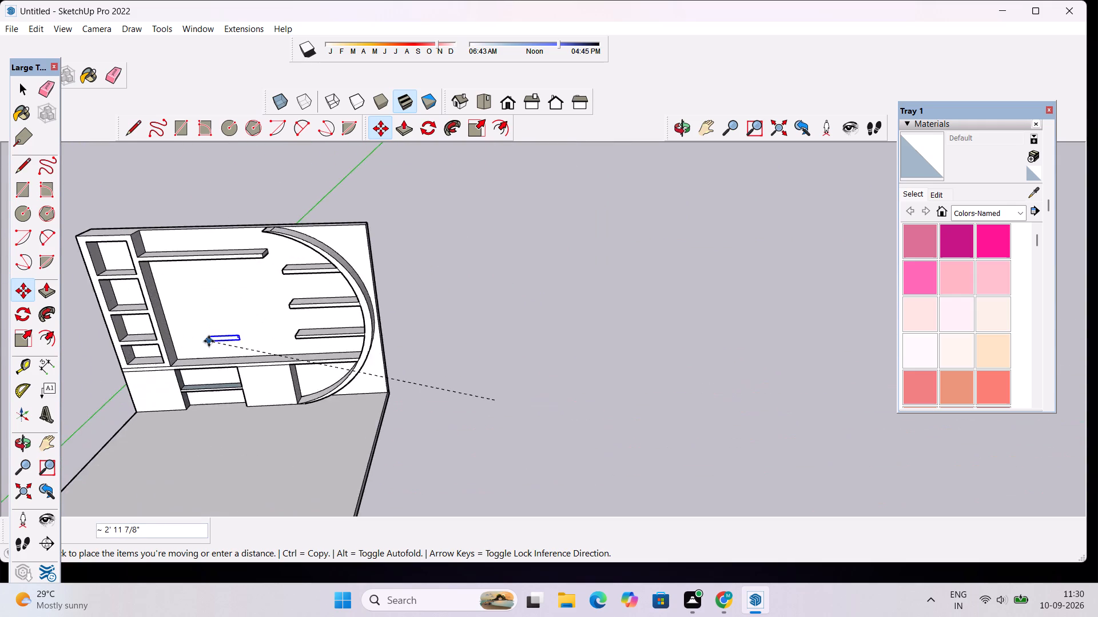
{"action": "scroll", "coordinate": [209, 341], "scroll_direction": "up", "scroll_amount": 8}
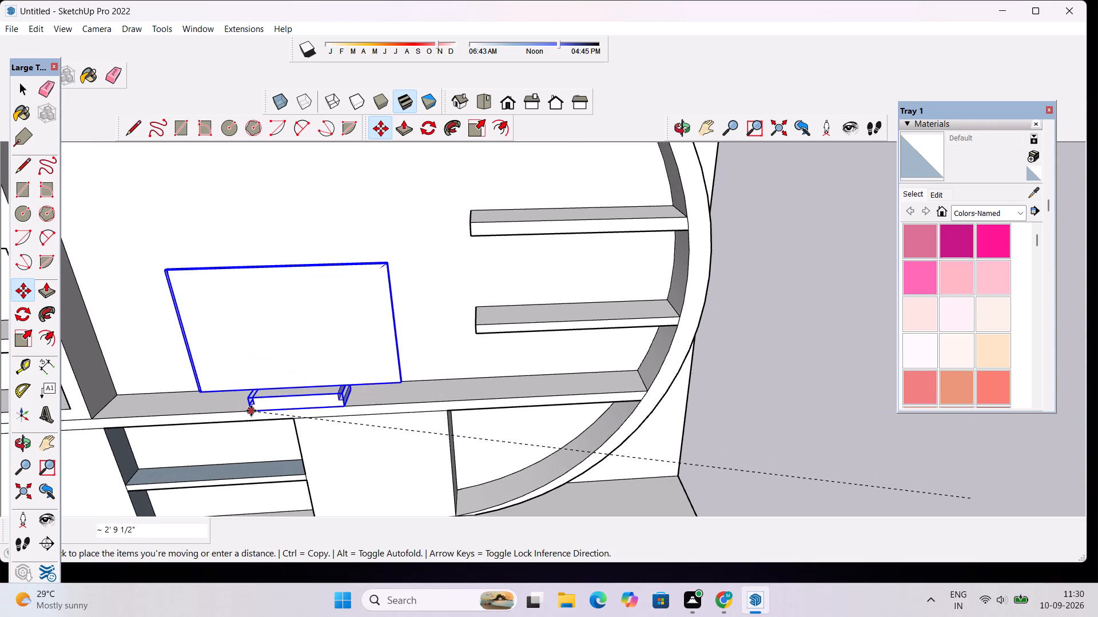
{"action": "left_click", "coordinate": [251, 411]}
{"action": "key", "text": "space"}
{"action": "scroll", "coordinate": [292, 372], "scroll_direction": "down", "scroll_amount": 14}
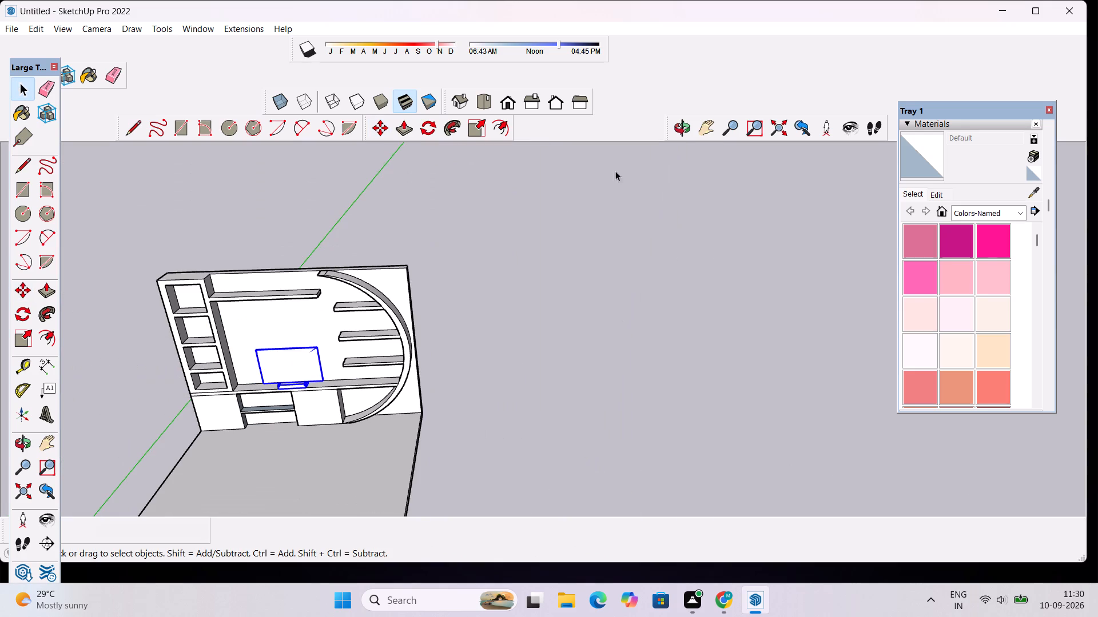
Examine the monitor's placement on the long shelf from the front and up close.
{"action": "left_click", "coordinate": [679, 137]}
{"action": "left_click_drag", "start_coordinate": [168, 339], "coordinate": [256, 211]}
{"action": "left_click_drag", "start_coordinate": [496, 380], "coordinate": [383, 380]}
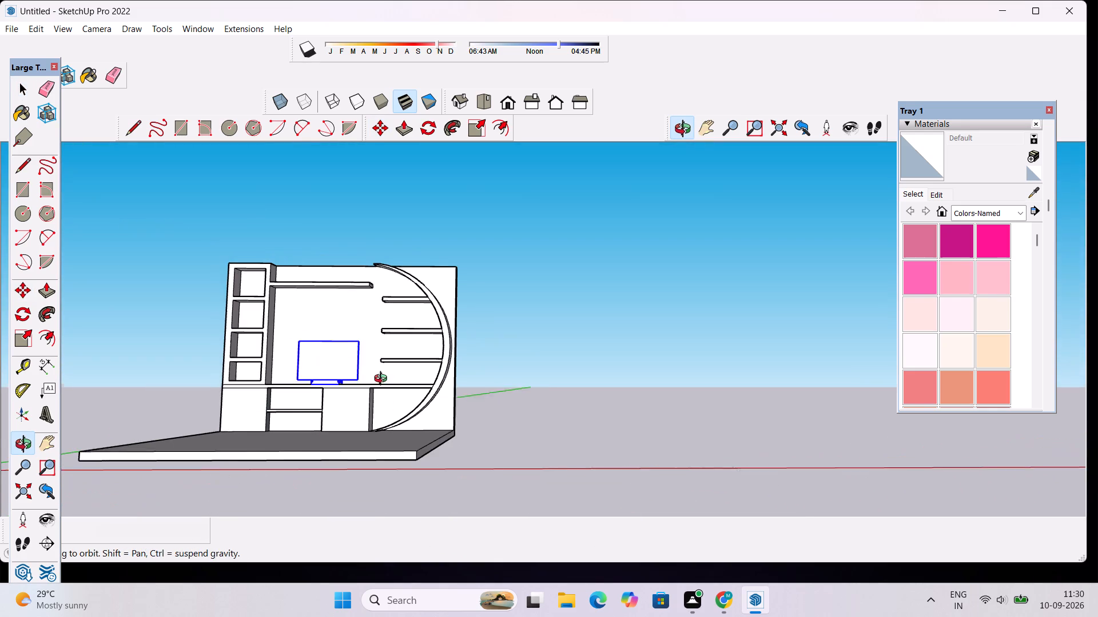
{"action": "left_click_drag", "start_coordinate": [383, 380], "coordinate": [381, 380]}
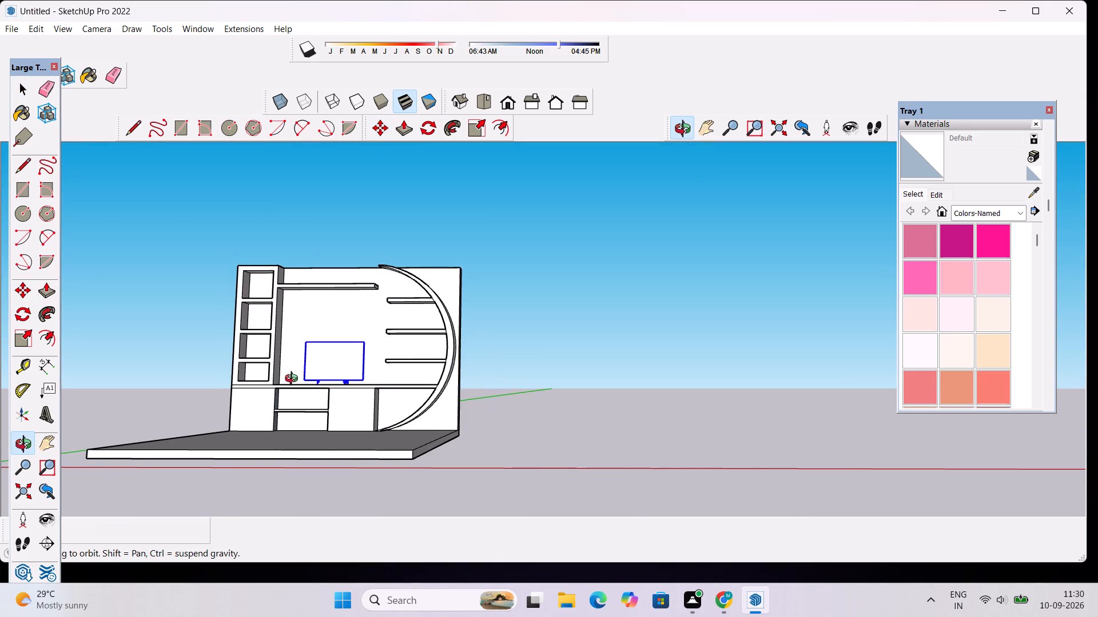
{"action": "scroll", "coordinate": [308, 393], "scroll_direction": "up", "scroll_amount": 4}
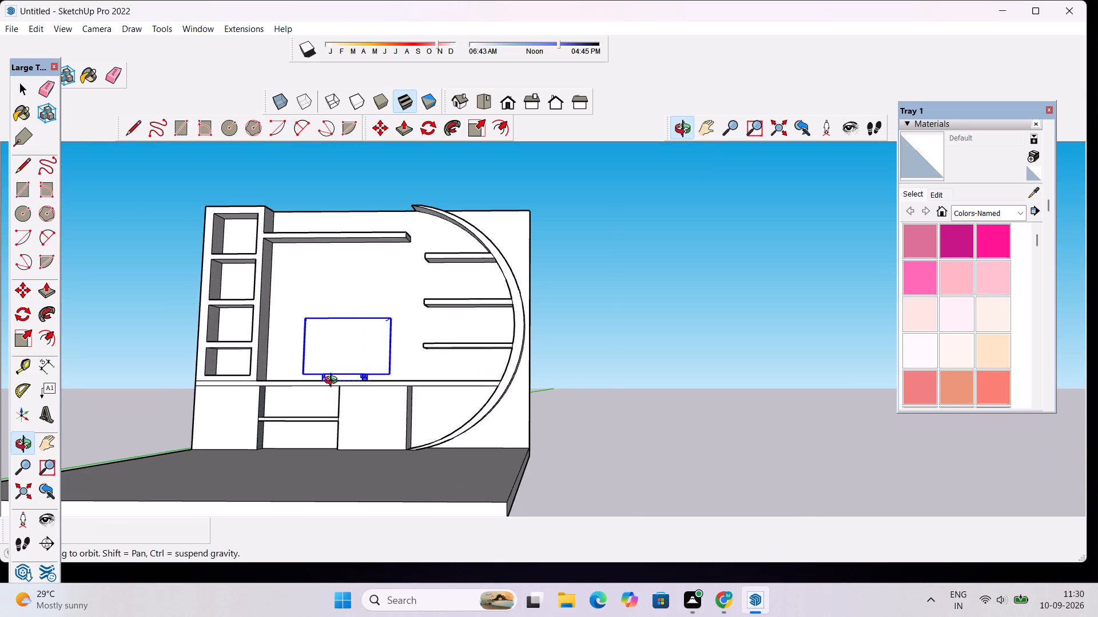
{"action": "scroll", "coordinate": [357, 359], "scroll_direction": "up", "scroll_amount": 4}
{"action": "left_click_drag", "start_coordinate": [345, 314], "coordinate": [344, 358]}
{"action": "scroll", "coordinate": [351, 344], "scroll_direction": "up", "scroll_amount": 4}
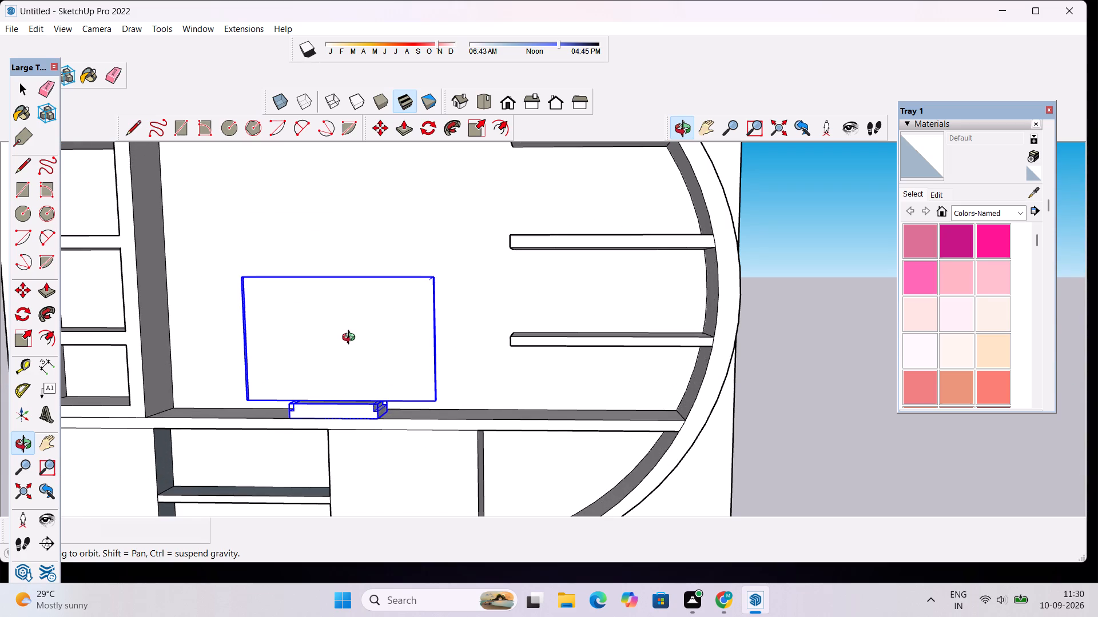
{"action": "key", "text": "space"}
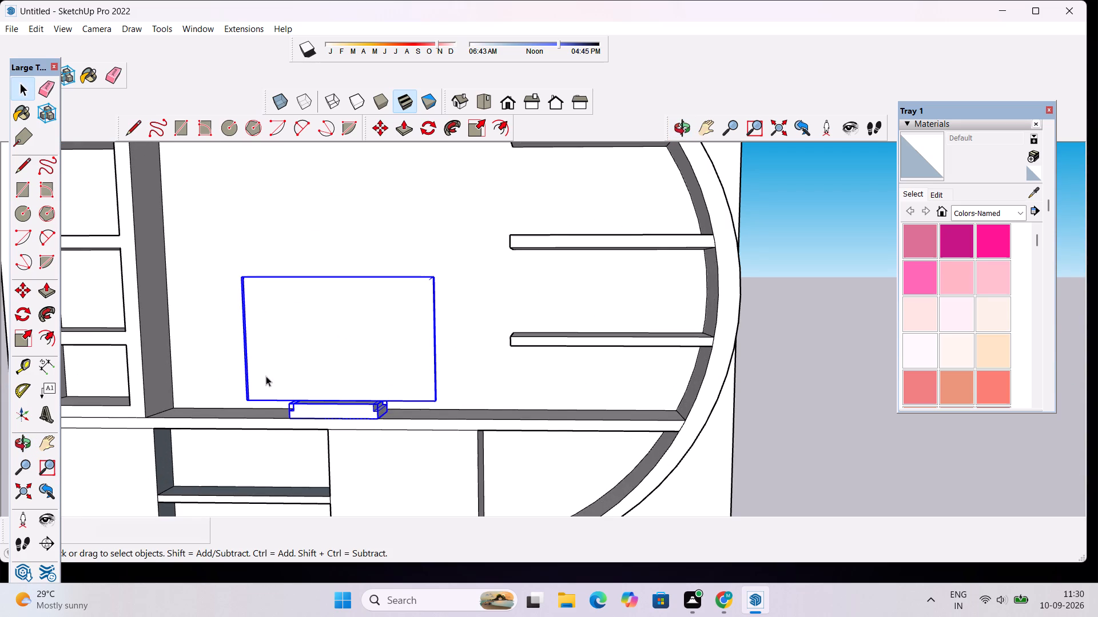
{"action": "key", "text": "space"}
Scale only the monitor's panel wider by about 1.03, pulling out its side edge facing the curved band.
{"action": "left_click", "coordinate": [803, 436]}
{"action": "left_click", "coordinate": [332, 309]}
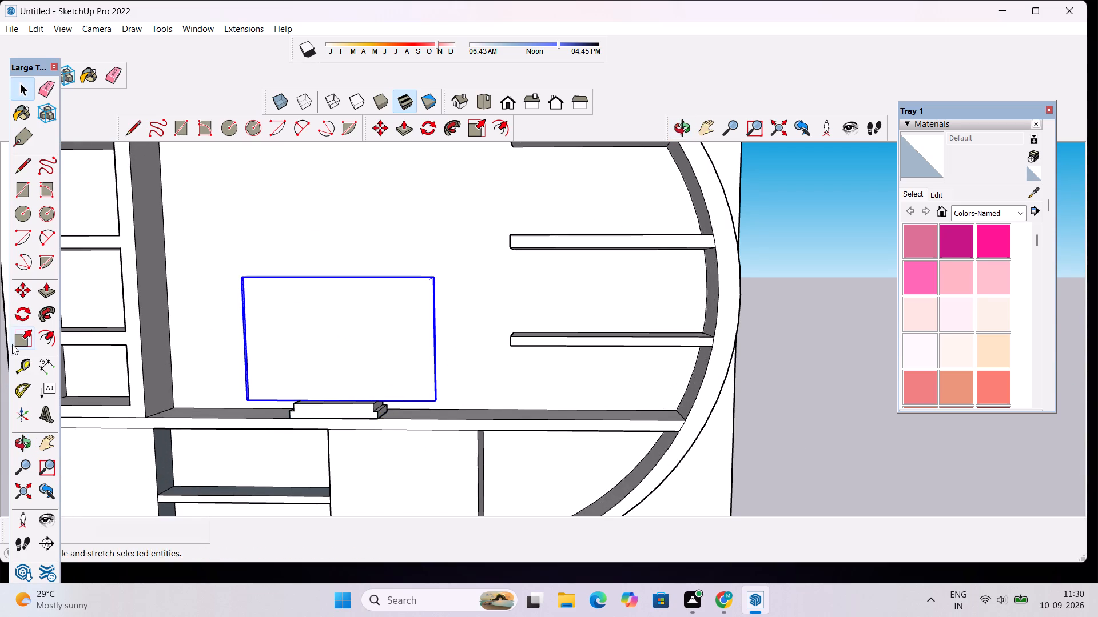
{"action": "left_click", "coordinate": [17, 336]}
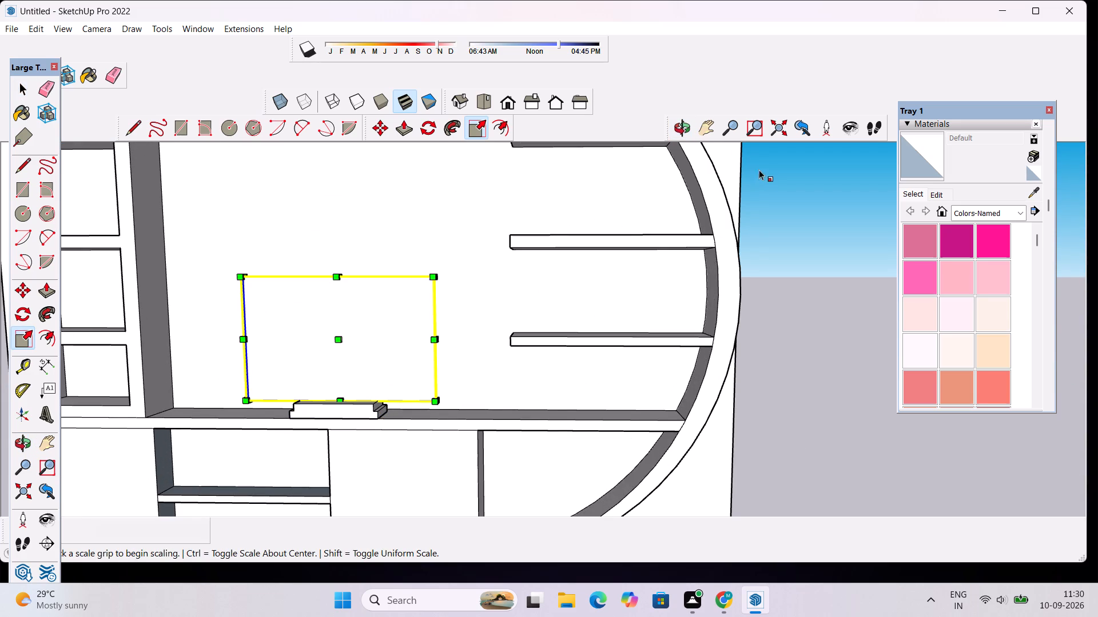
{"action": "left_click", "coordinate": [683, 129]}
{"action": "left_click_drag", "start_coordinate": [719, 326], "coordinate": [506, 393]}
{"action": "scroll", "coordinate": [489, 320], "scroll_direction": "up", "scroll_amount": 5}
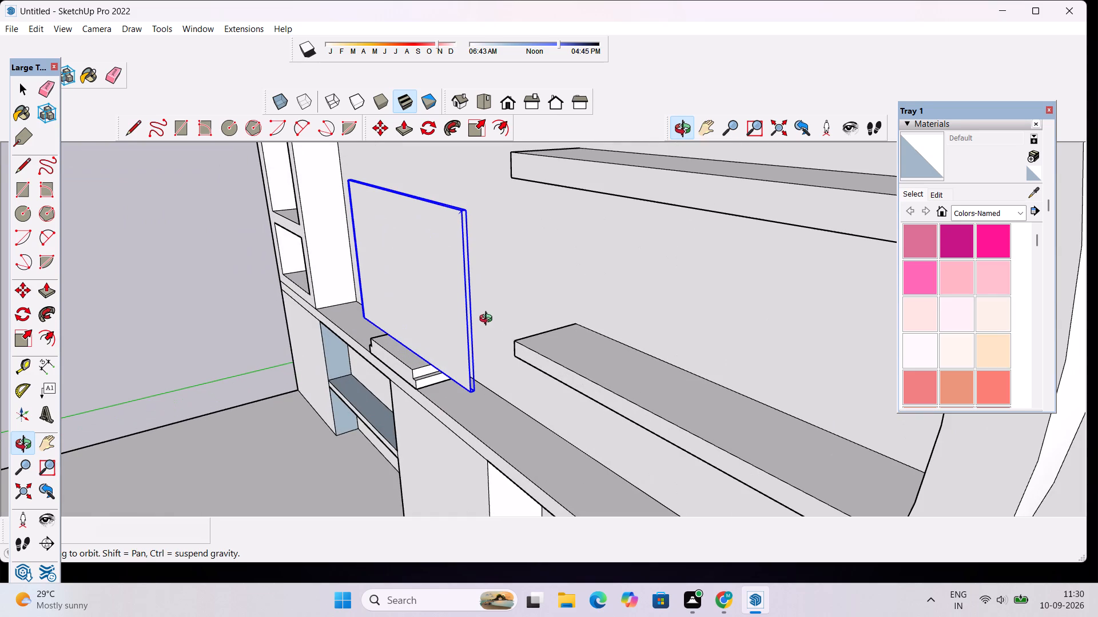
{"action": "key", "text": "space"}
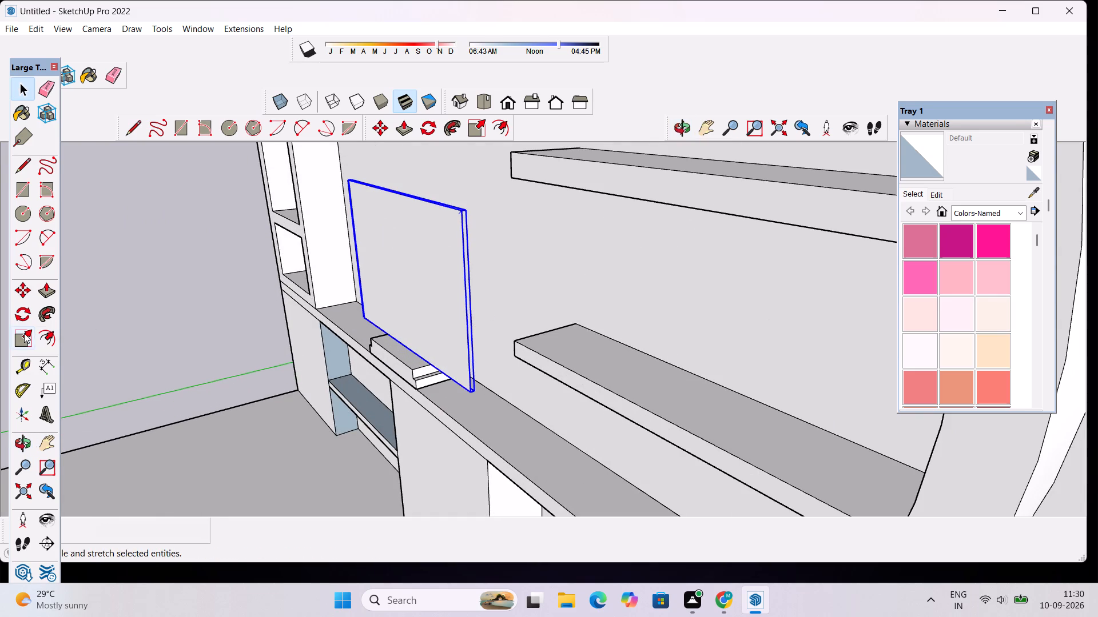
{"action": "left_click", "coordinate": [21, 334]}
{"action": "scroll", "coordinate": [468, 319], "scroll_direction": "up", "scroll_amount": 6}
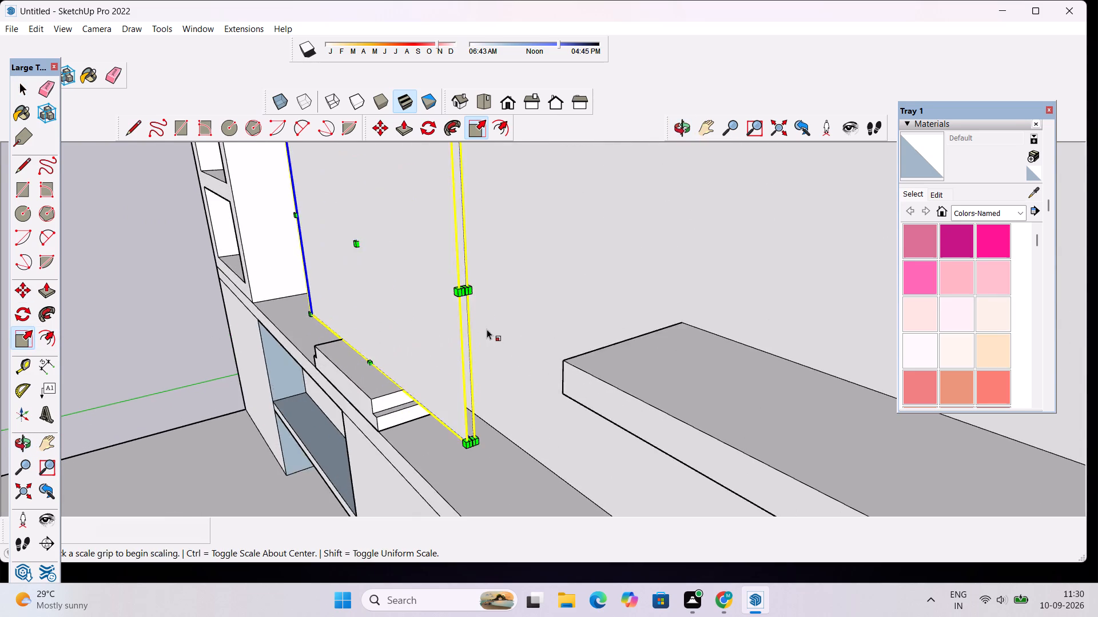
{"action": "scroll", "coordinate": [487, 329], "scroll_direction": "up", "scroll_amount": 3}
{"action": "scroll", "coordinate": [453, 273], "scroll_direction": "up", "scroll_amount": 6}
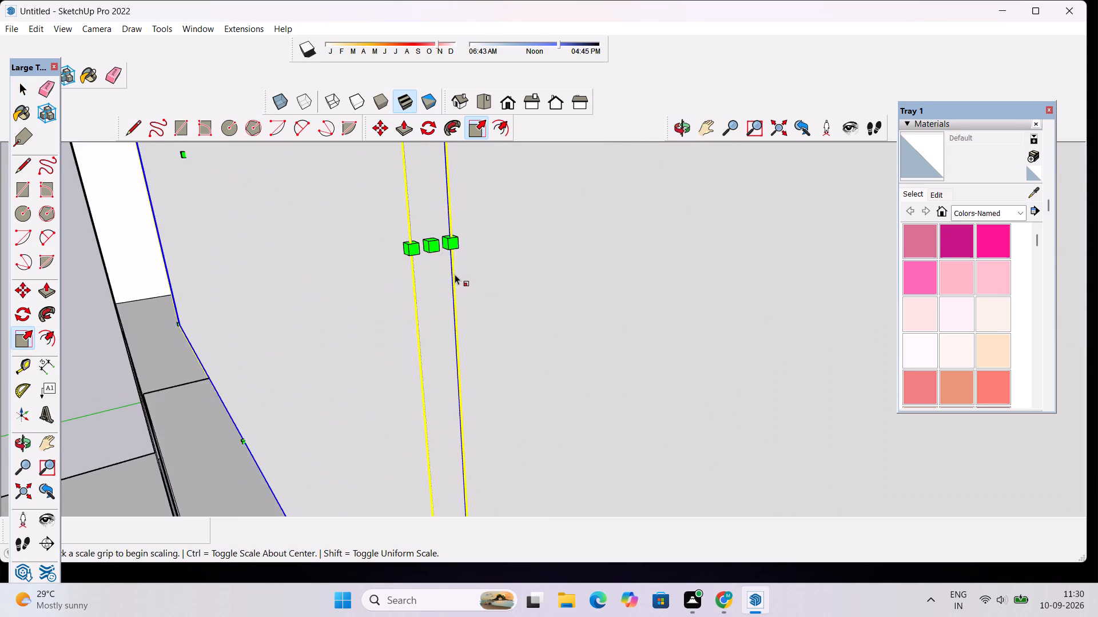
{"action": "scroll", "coordinate": [455, 274], "scroll_direction": "up", "scroll_amount": 4}
{"action": "scroll", "coordinate": [432, 255], "scroll_direction": "down", "scroll_amount": 3}
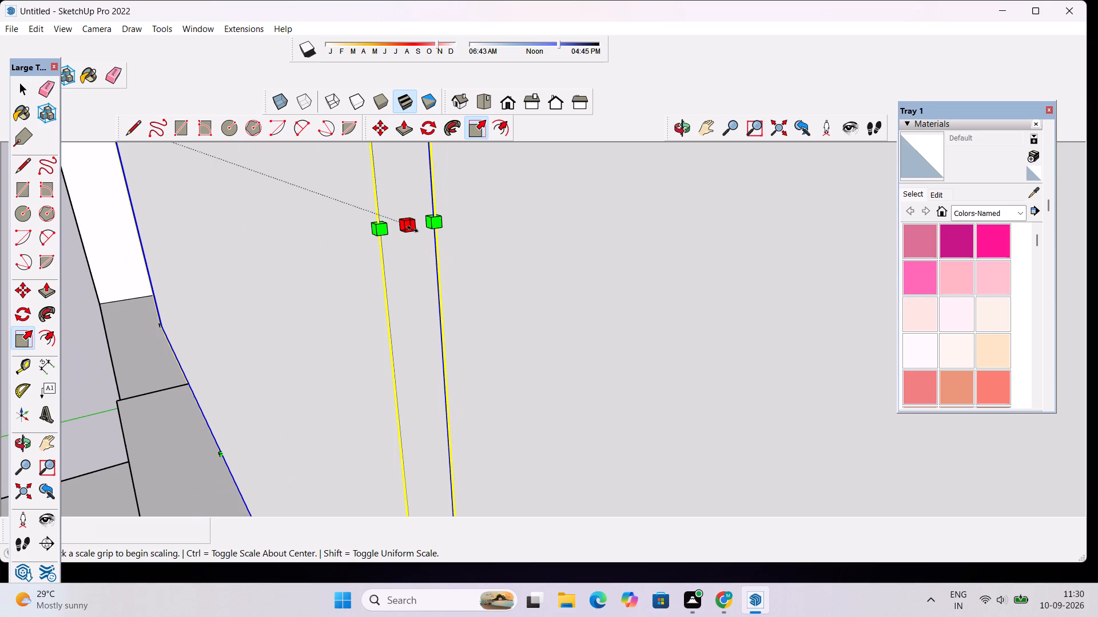
{"action": "scroll", "coordinate": [413, 229], "scroll_direction": "down", "scroll_amount": 1}
{"action": "left_click", "coordinate": [413, 229]}
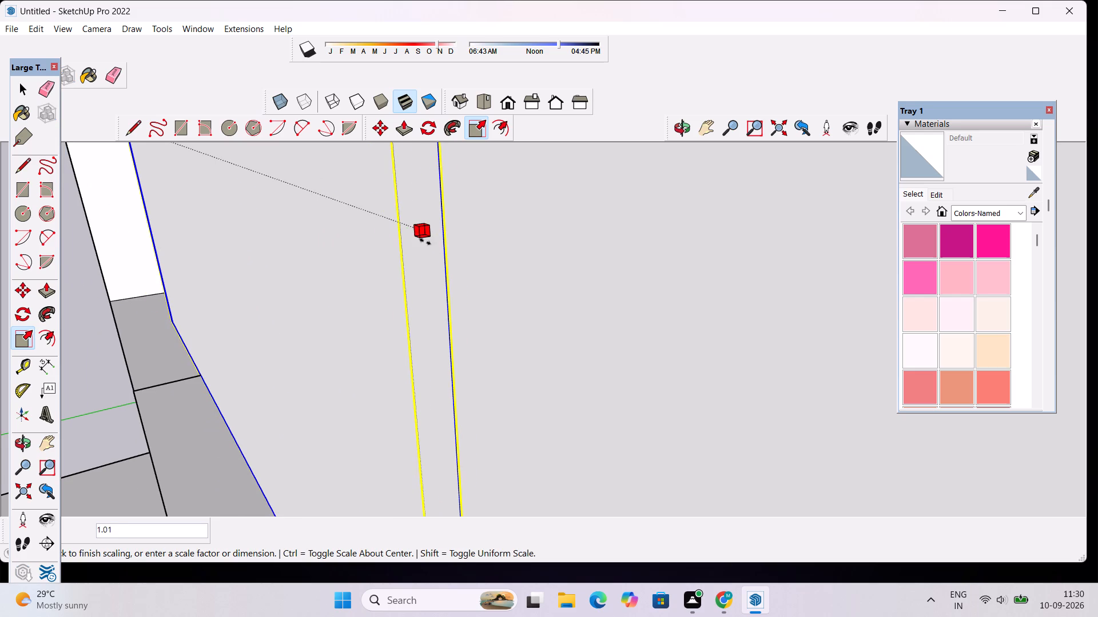
{"action": "scroll", "coordinate": [441, 255], "scroll_direction": "down", "scroll_amount": 4}
{"action": "left_click", "coordinate": [446, 263]}
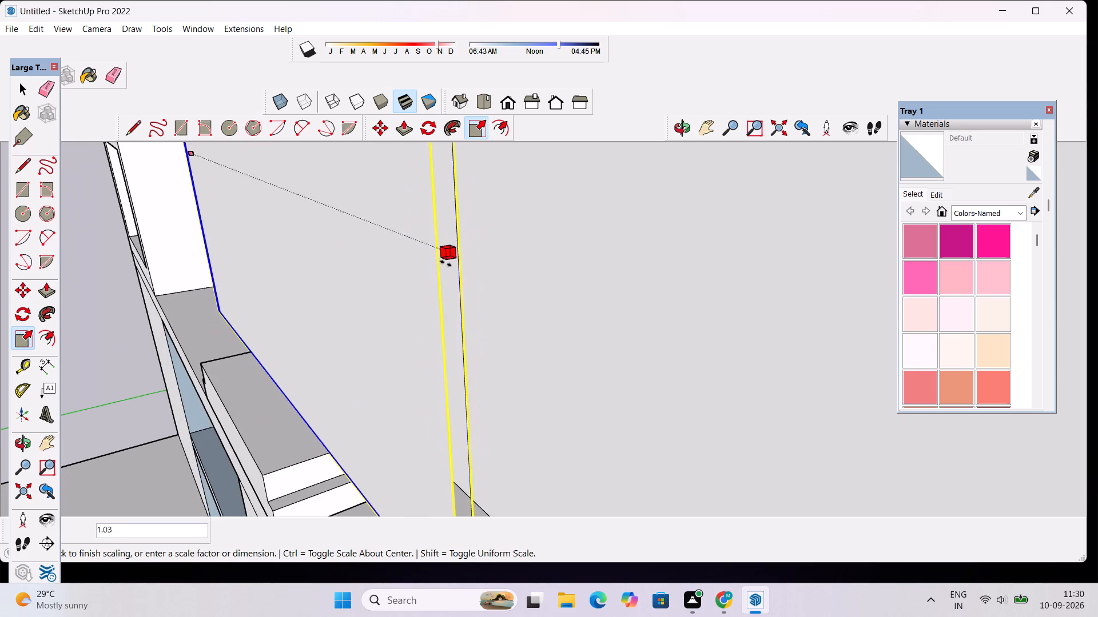
{"action": "scroll", "coordinate": [431, 277], "scroll_direction": "down", "scroll_amount": 8}
Scale the monitor's panel wider by about 1.01 from its opposite side edge, facing the cubby column.
{"action": "left_click", "coordinate": [680, 129]}
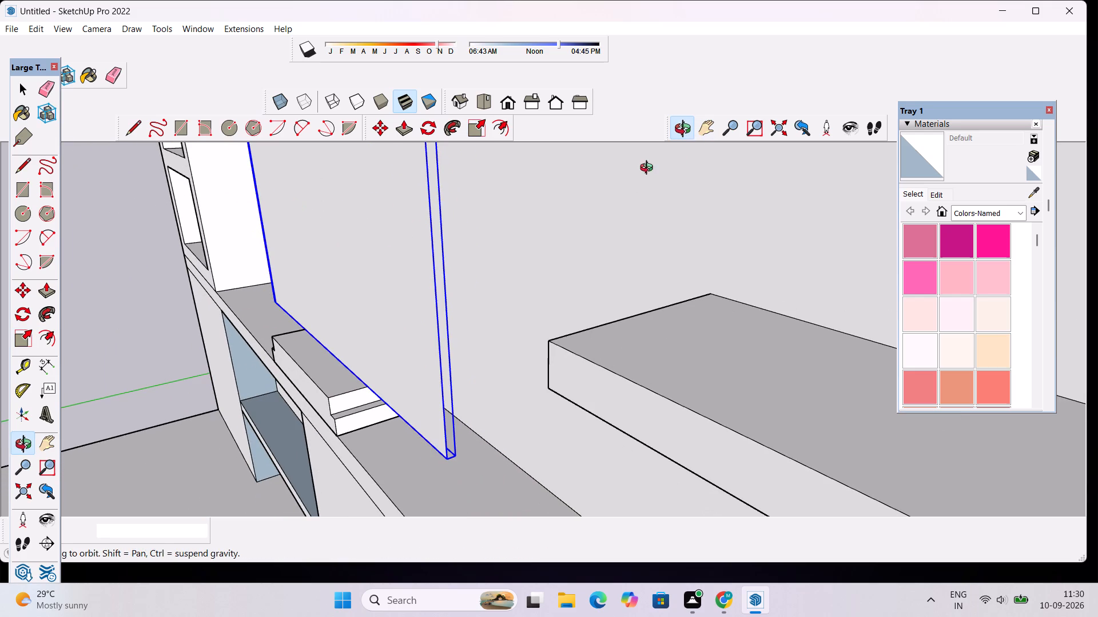
{"action": "left_click_drag", "start_coordinate": [359, 272], "coordinate": [518, 264]}
{"action": "scroll", "coordinate": [519, 264], "scroll_direction": "down", "scroll_amount": 11}
{"action": "left_click_drag", "start_coordinate": [439, 311], "coordinate": [458, 301]}
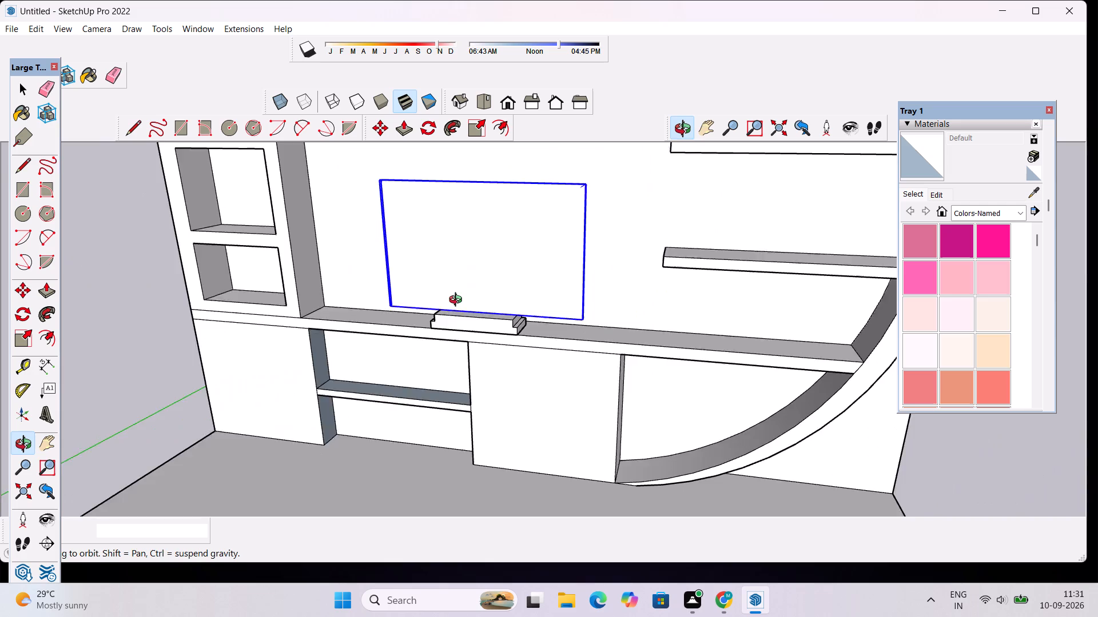
{"action": "left_click_drag", "start_coordinate": [458, 301], "coordinate": [476, 275]}
{"action": "scroll", "coordinate": [484, 259], "scroll_direction": "up", "scroll_amount": 4}
{"action": "left_click_drag", "start_coordinate": [343, 276], "coordinate": [587, 281]}
{"action": "scroll", "coordinate": [407, 281], "scroll_direction": "up", "scroll_amount": 3}
{"action": "left_click_drag", "start_coordinate": [406, 281], "coordinate": [439, 296]}
{"action": "scroll", "coordinate": [437, 291], "scroll_direction": "down", "scroll_amount": 3}
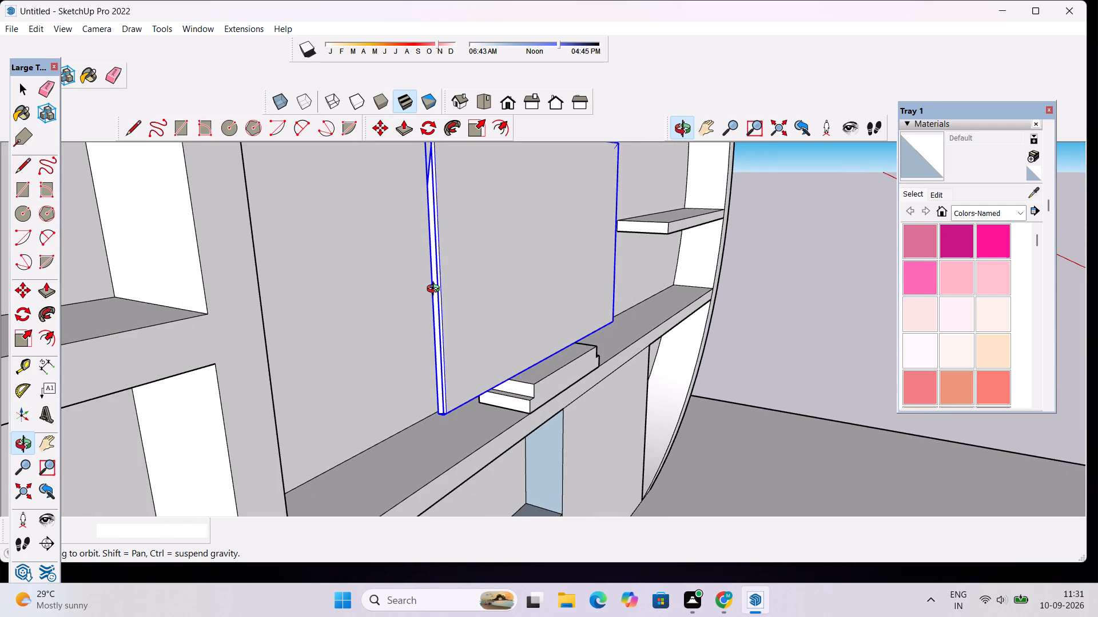
{"action": "key", "text": "space"}
{"action": "left_click", "coordinate": [17, 313]}
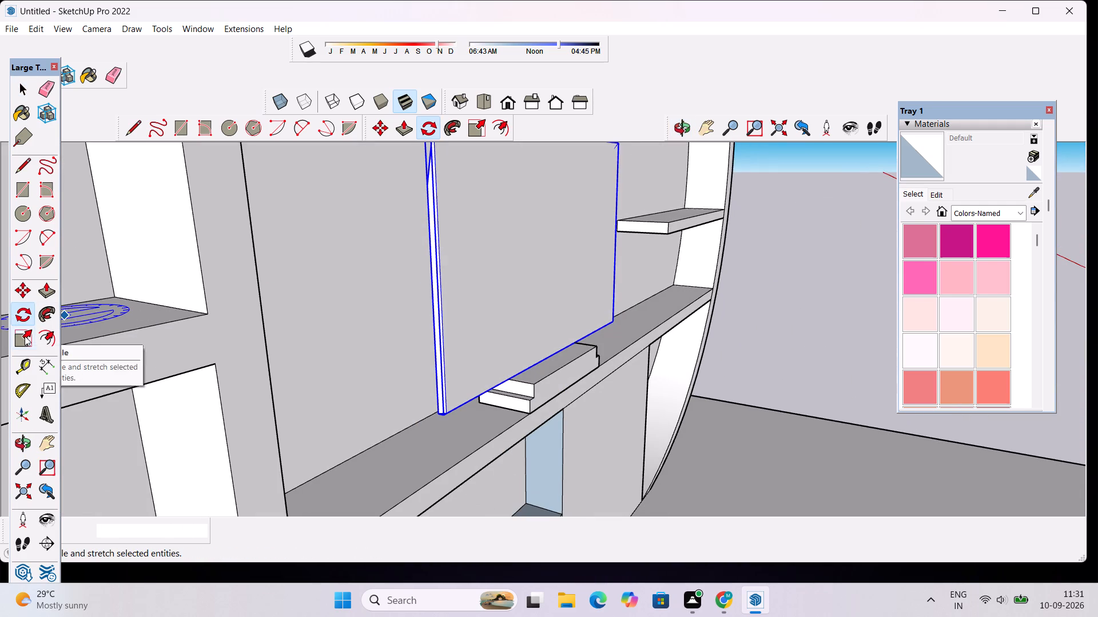
{"action": "left_click", "coordinate": [25, 336]}
{"action": "scroll", "coordinate": [430, 282], "scroll_direction": "up", "scroll_amount": 9}
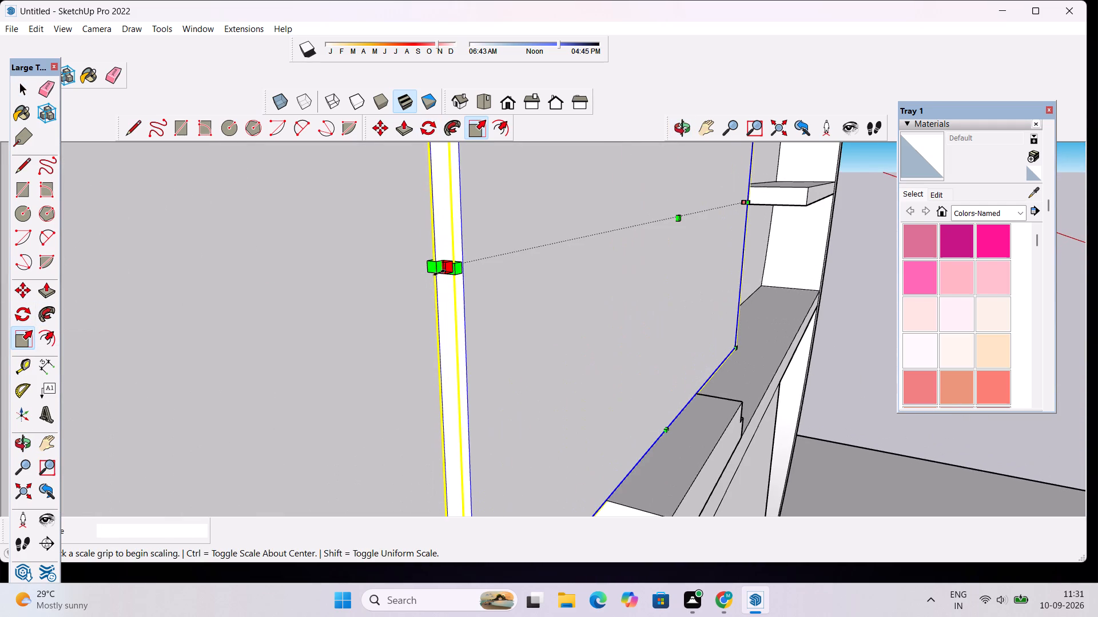
{"action": "scroll", "coordinate": [439, 273], "scroll_direction": "up", "scroll_amount": 11}
{"action": "left_click", "coordinate": [452, 256]}
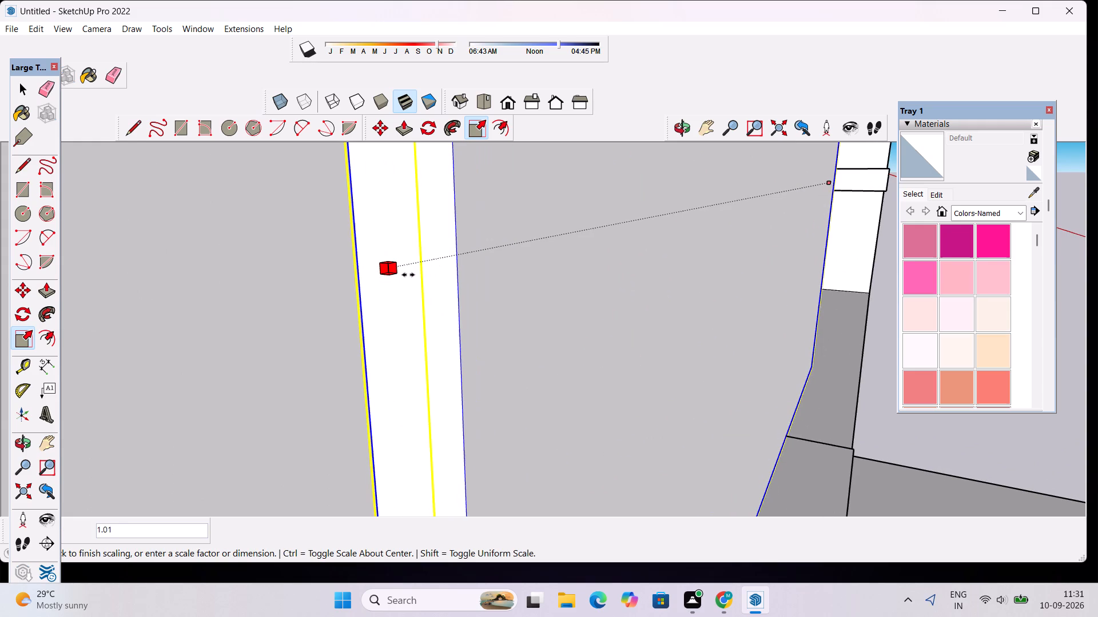
{"action": "scroll", "coordinate": [408, 275], "scroll_direction": "down", "scroll_amount": 2}
{"action": "left_click", "coordinate": [408, 275]}
{"action": "scroll", "coordinate": [413, 273], "scroll_direction": "down", "scroll_amount": 19}
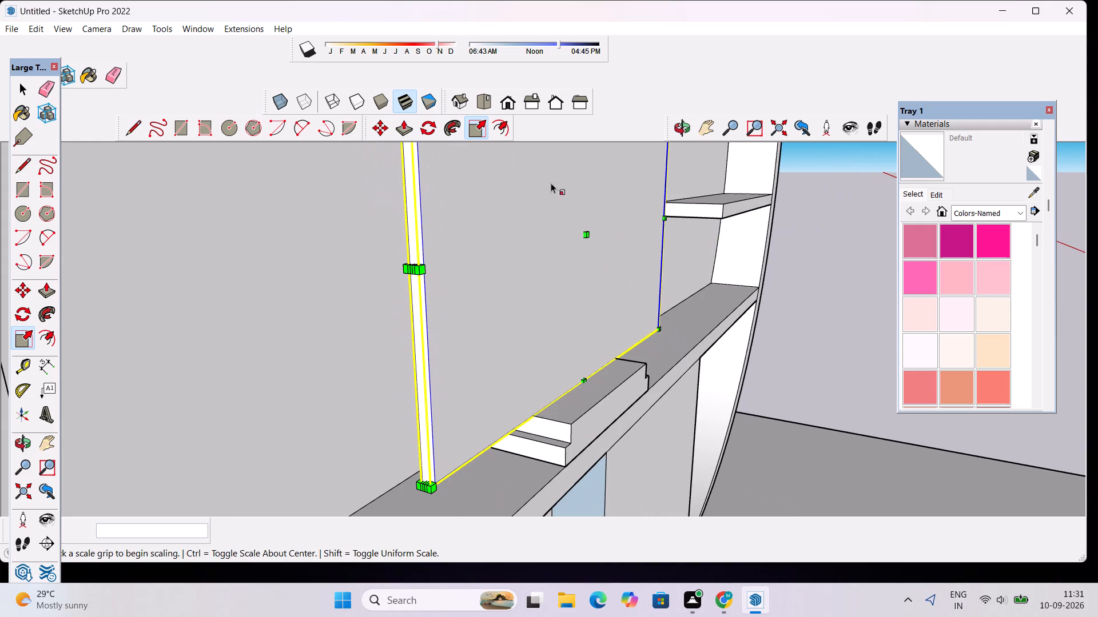
Deselect the widened monitor and examine the whole wall unit from the front, from above and at closer range.
{"action": "left_click", "coordinate": [680, 126]}
{"action": "left_click_drag", "start_coordinate": [681, 331], "coordinate": [514, 355]}
{"action": "scroll", "coordinate": [508, 352], "scroll_direction": "down", "scroll_amount": 13}
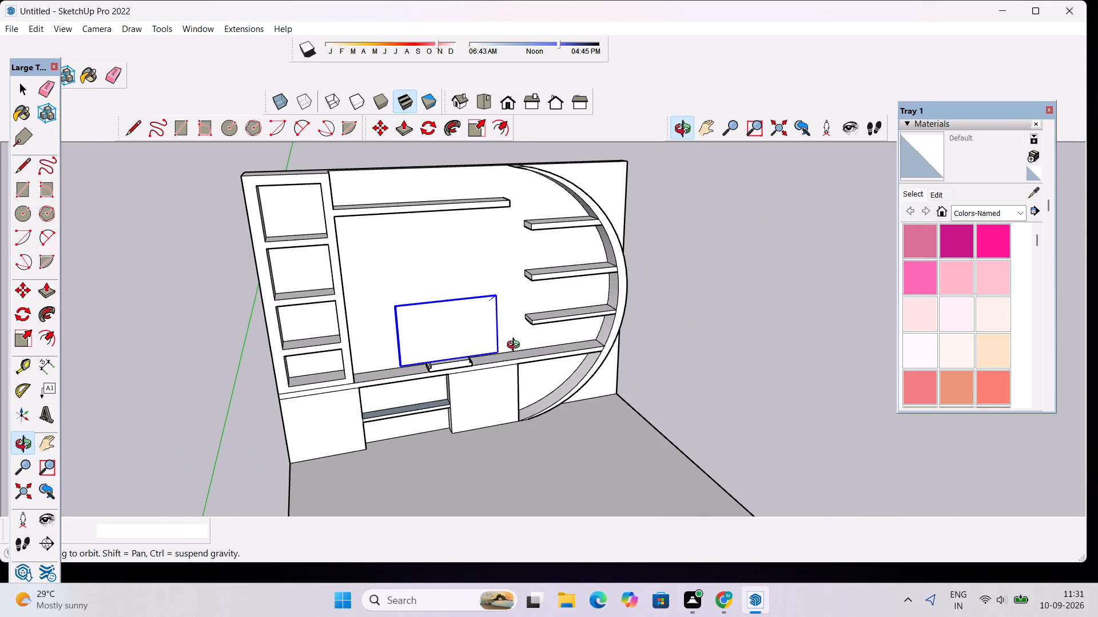
{"action": "left_click_drag", "start_coordinate": [511, 441], "coordinate": [421, 383]}
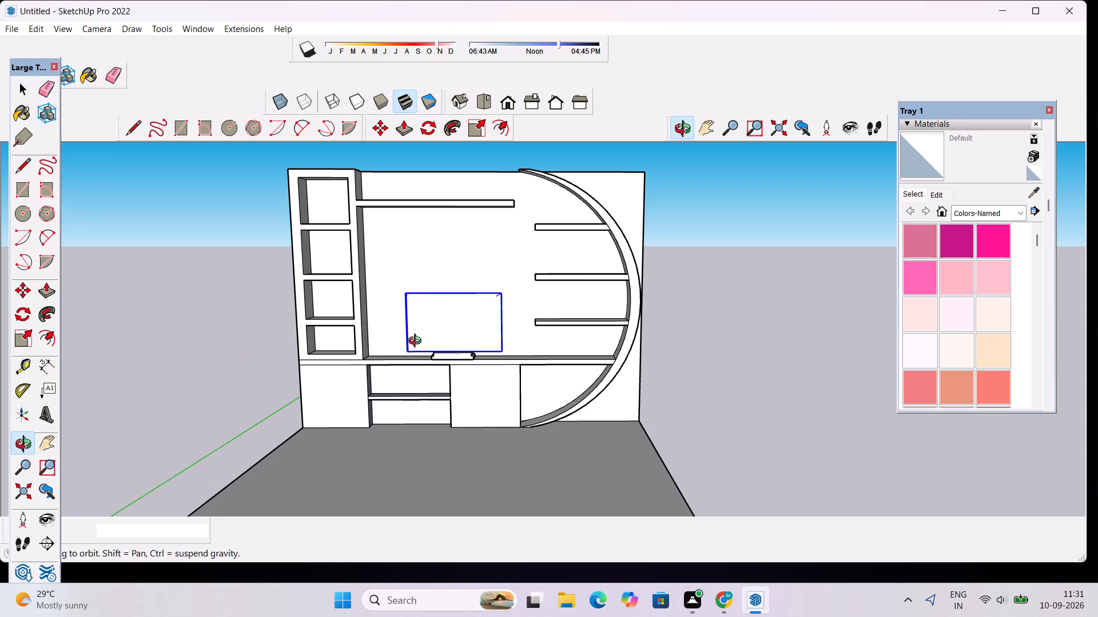
{"action": "scroll", "coordinate": [419, 349], "scroll_direction": "up", "scroll_amount": 4}
{"action": "key", "text": "space"}
{"action": "left_click", "coordinate": [170, 298]}
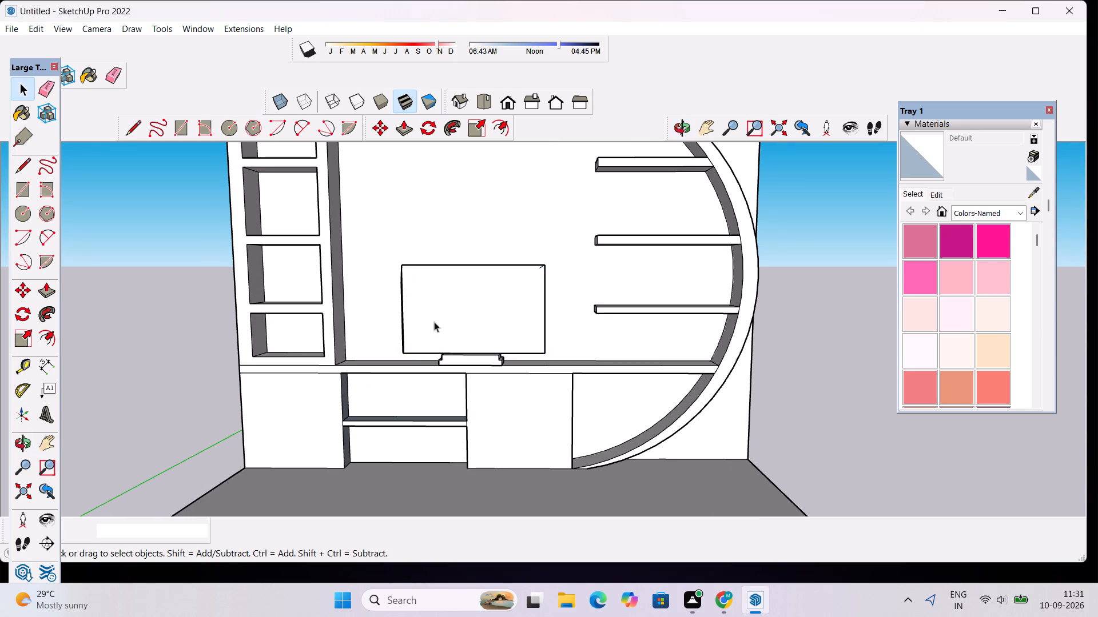
{"action": "scroll", "coordinate": [476, 322], "scroll_direction": "down", "scroll_amount": 5}
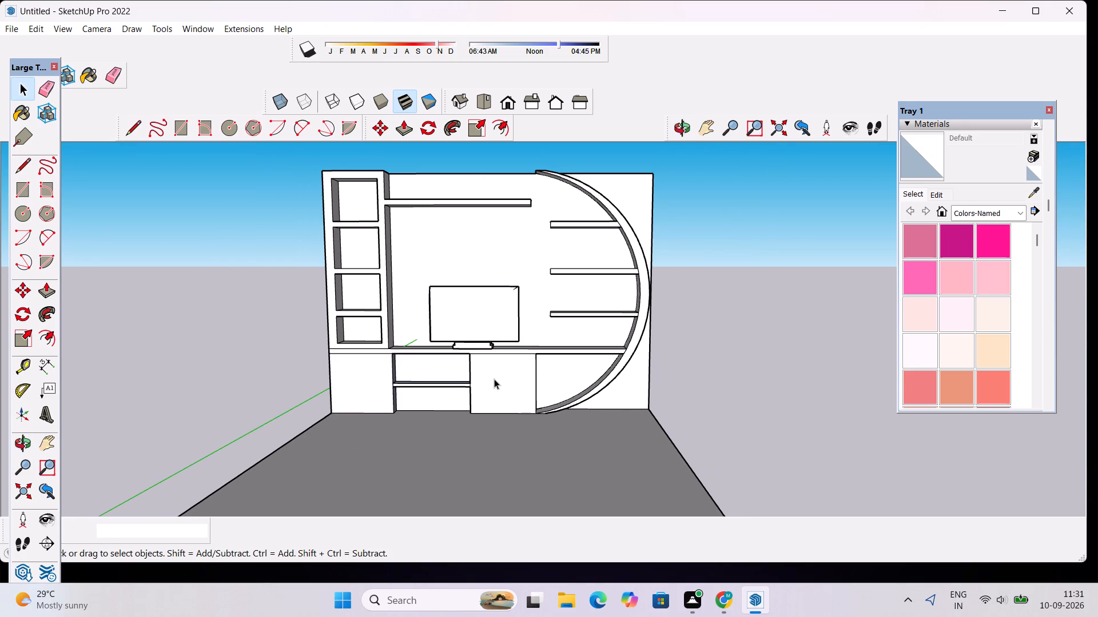
{"action": "scroll", "coordinate": [494, 379], "scroll_direction": "down", "scroll_amount": 3}
{"action": "scroll", "coordinate": [503, 394], "scroll_direction": "up", "scroll_amount": 4}
{"action": "scroll", "coordinate": [505, 371], "scroll_direction": "down", "scroll_amount": 2}
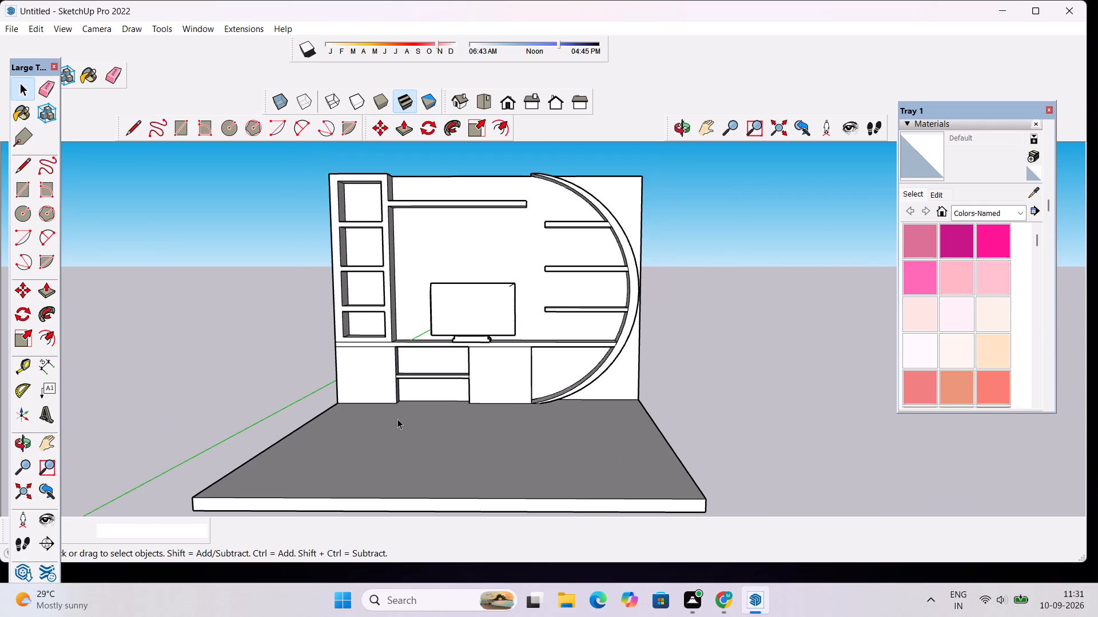
{"action": "left_click", "coordinate": [676, 129]}
{"action": "left_click_drag", "start_coordinate": [650, 328], "coordinate": [657, 442]}
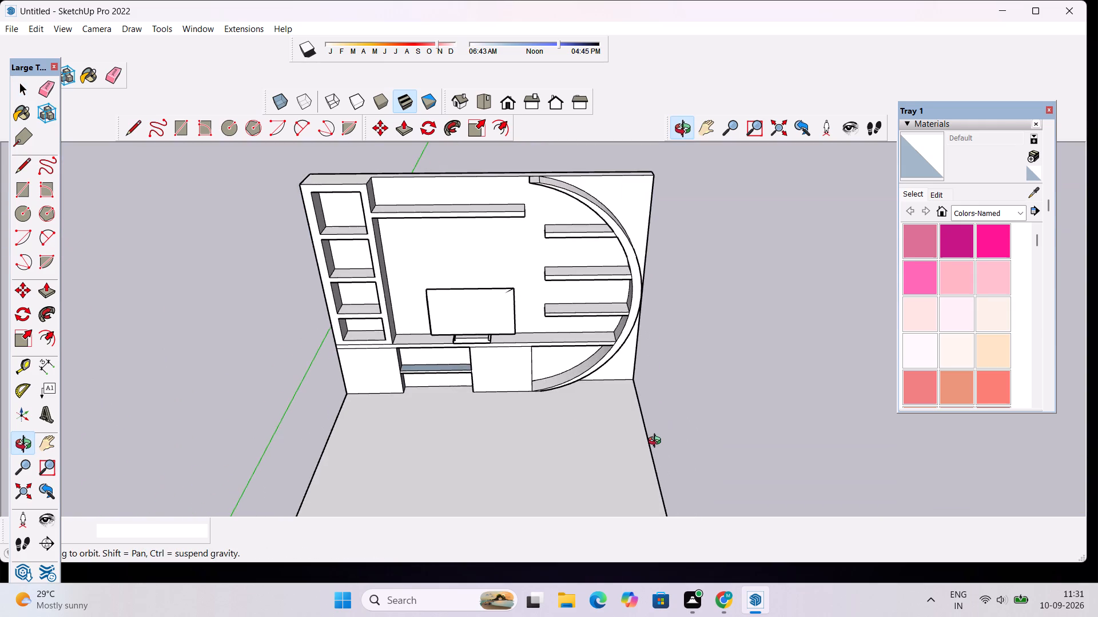
{"action": "left_click_drag", "start_coordinate": [657, 442], "coordinate": [657, 440]}
{"action": "scroll", "coordinate": [494, 295], "scroll_direction": "down", "scroll_amount": 4}
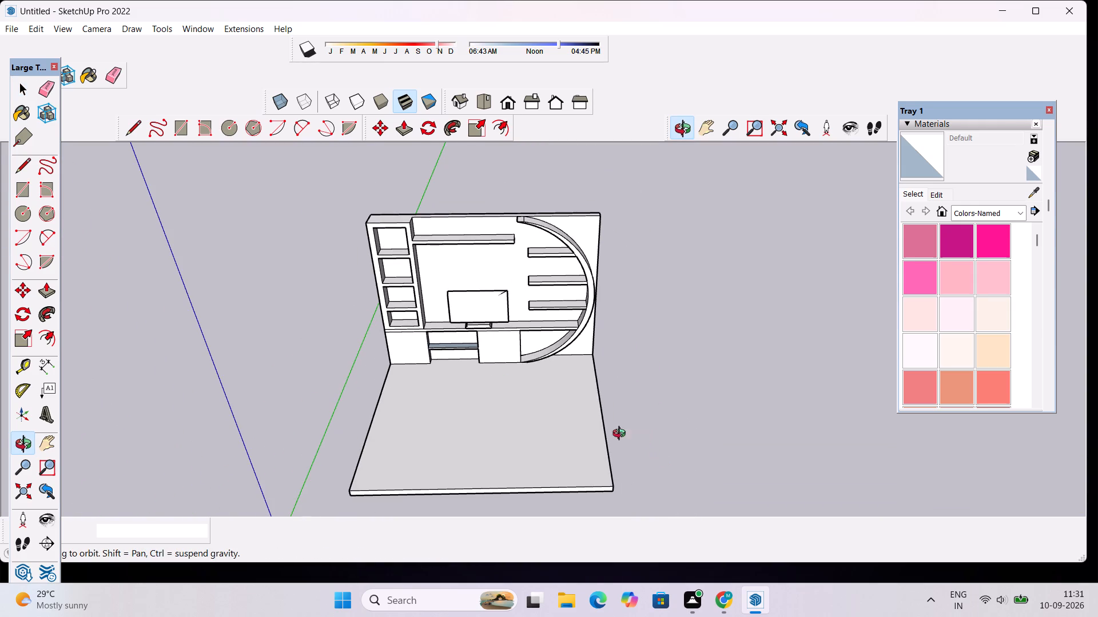
{"action": "scroll", "coordinate": [444, 380], "scroll_direction": "up", "scroll_amount": 3}
{"action": "left_click_drag", "start_coordinate": [465, 399], "coordinate": [472, 376]}
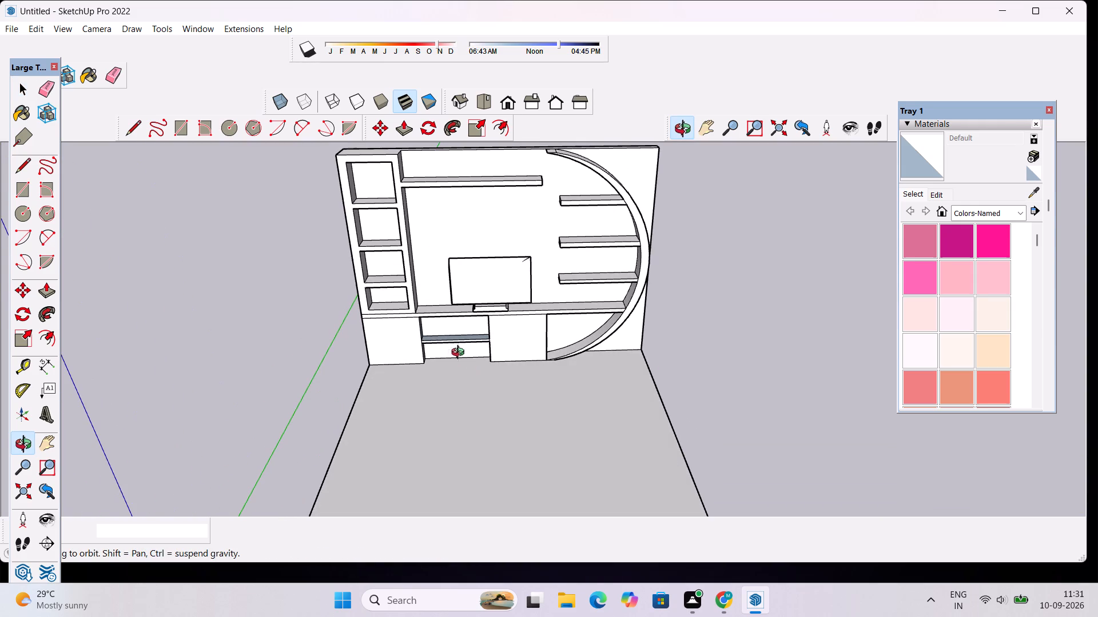
{"action": "scroll", "coordinate": [397, 250], "scroll_direction": "up", "scroll_amount": 3}
{"action": "left_click_drag", "start_coordinate": [377, 464], "coordinate": [377, 385]}
{"action": "scroll", "coordinate": [375, 394], "scroll_direction": "down", "scroll_amount": 3}
{"action": "scroll", "coordinate": [383, 209], "scroll_direction": "up", "scroll_amount": 2}
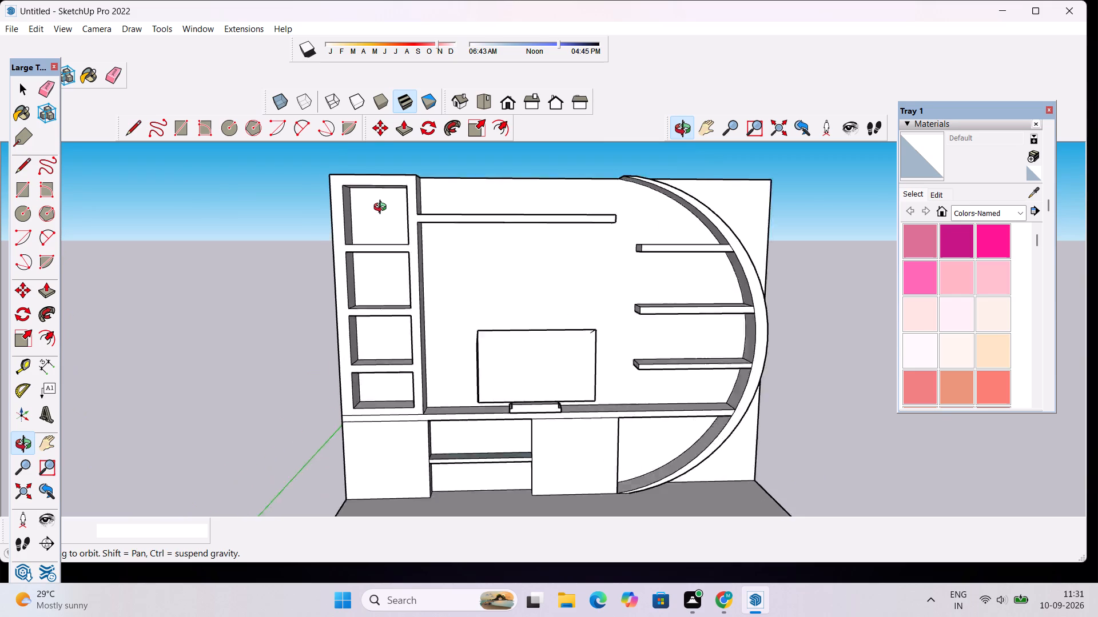
Draw a 3-point arc of about 116 degrees across the cubby column, from the top cubby's upper inner corner to the bottom cubby's lower inner corner.
{"action": "scroll", "coordinate": [383, 209], "scroll_direction": "up", "scroll_amount": 6}
{"action": "key", "text": "space"}
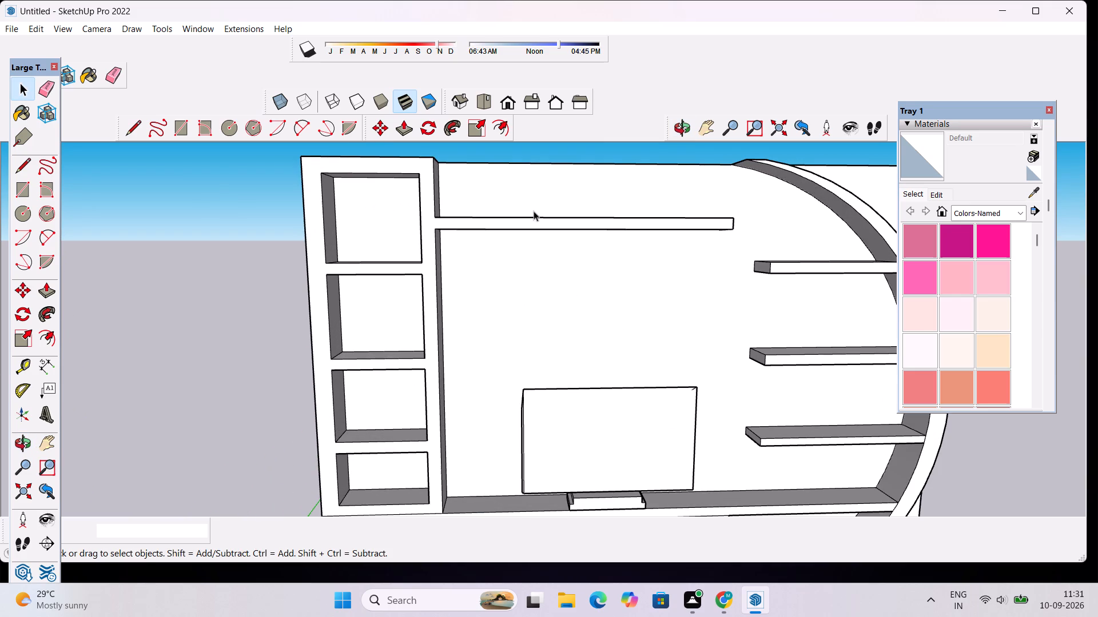
{"action": "left_click", "coordinate": [22, 261]}
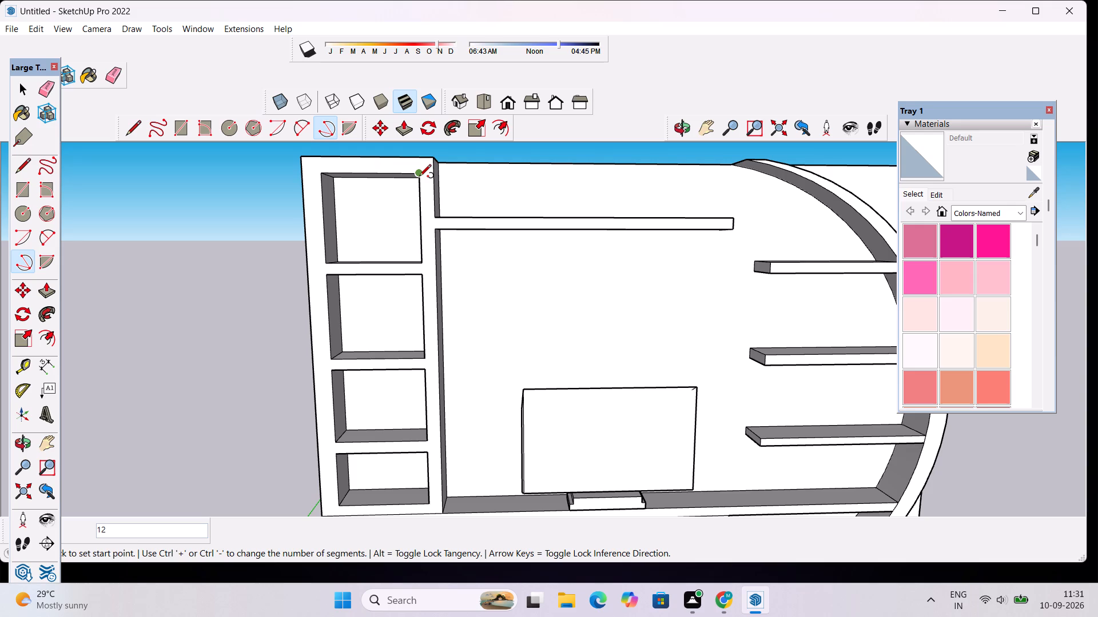
{"action": "left_click", "coordinate": [418, 178]}
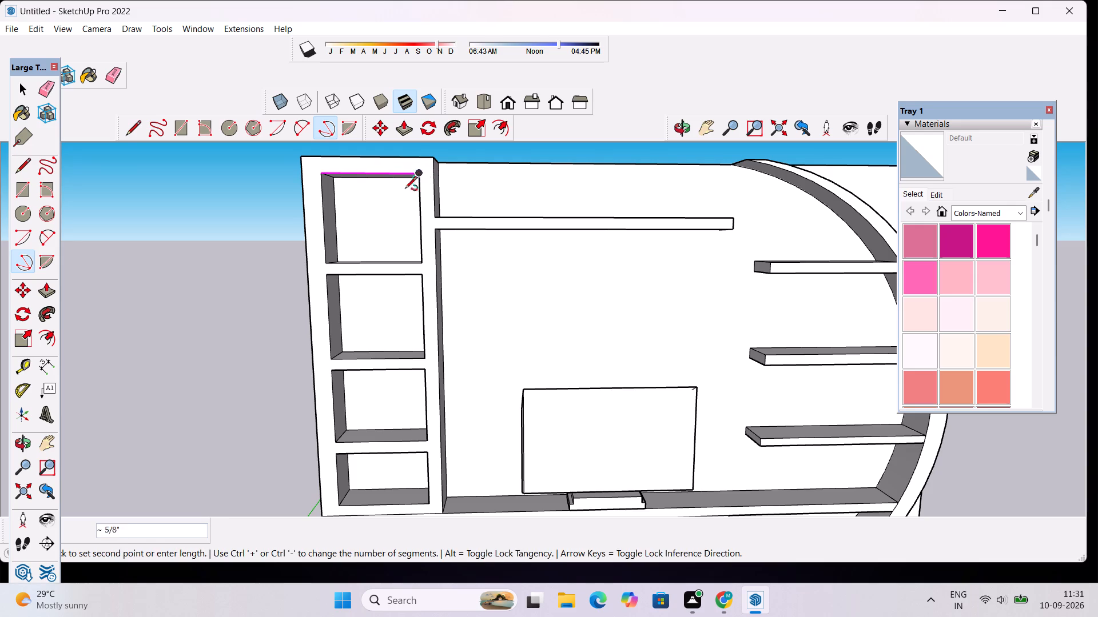
{"action": "scroll", "coordinate": [398, 199], "scroll_direction": "down", "scroll_amount": 4}
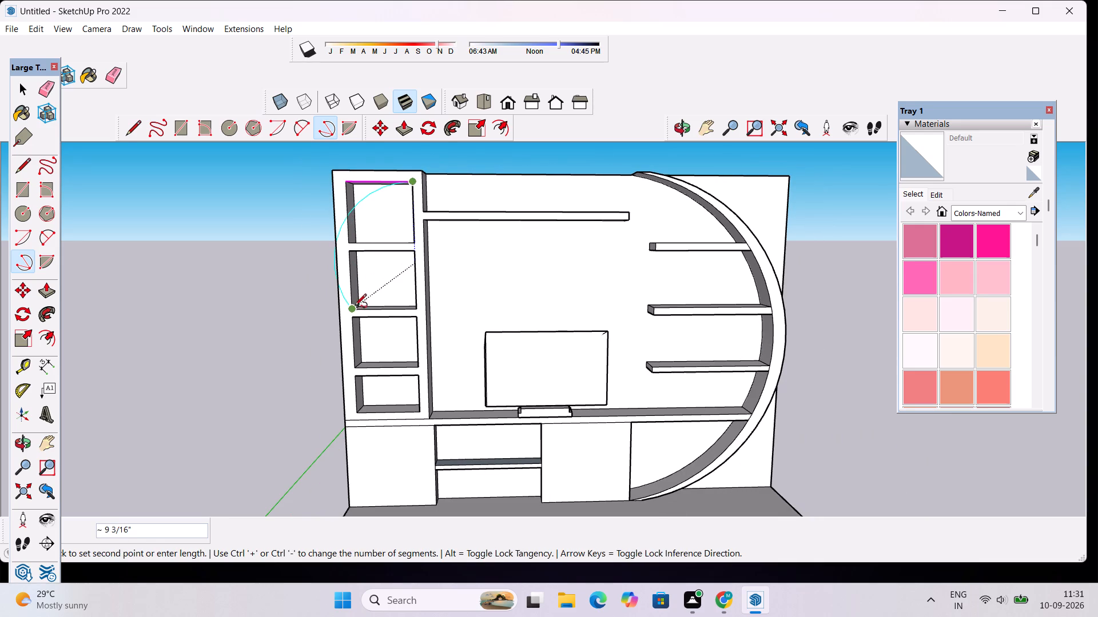
{"action": "left_click", "coordinate": [351, 309]}
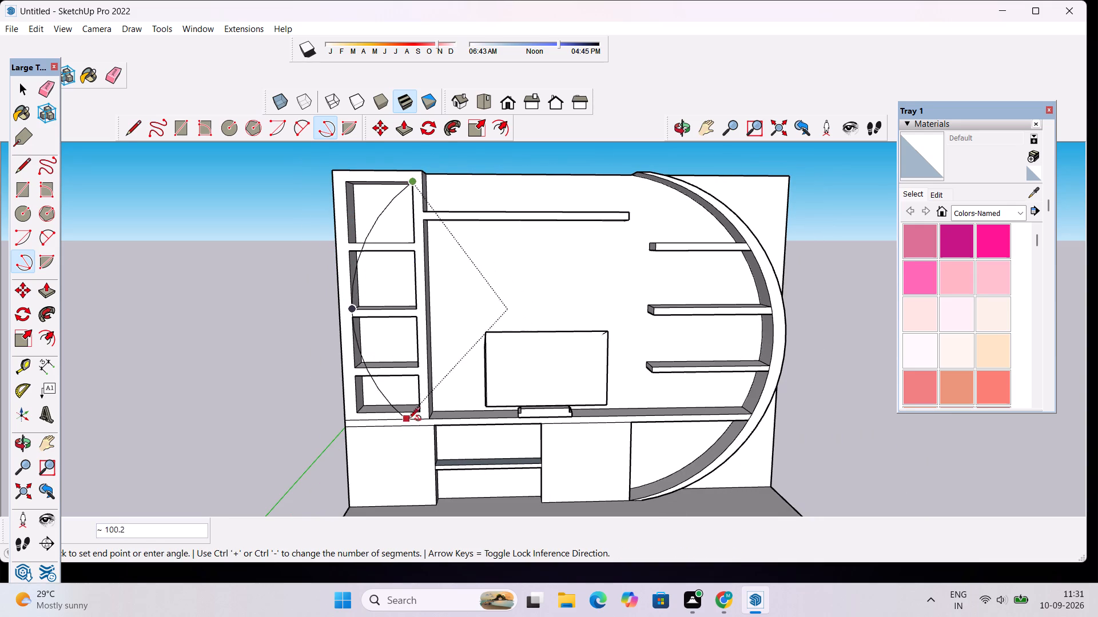
{"action": "left_click", "coordinate": [420, 413]}
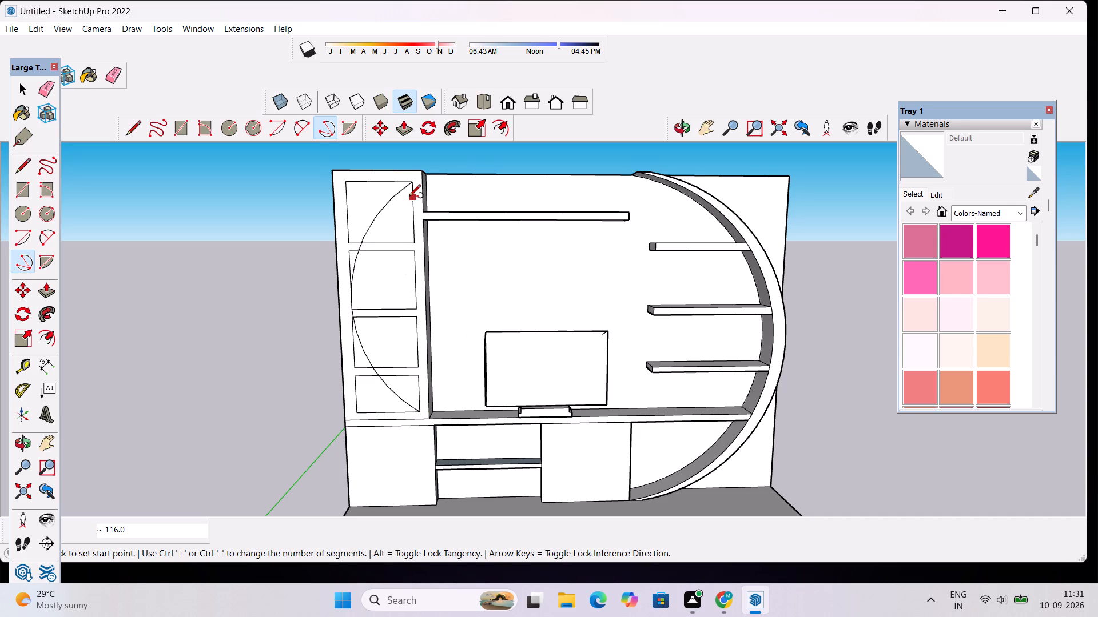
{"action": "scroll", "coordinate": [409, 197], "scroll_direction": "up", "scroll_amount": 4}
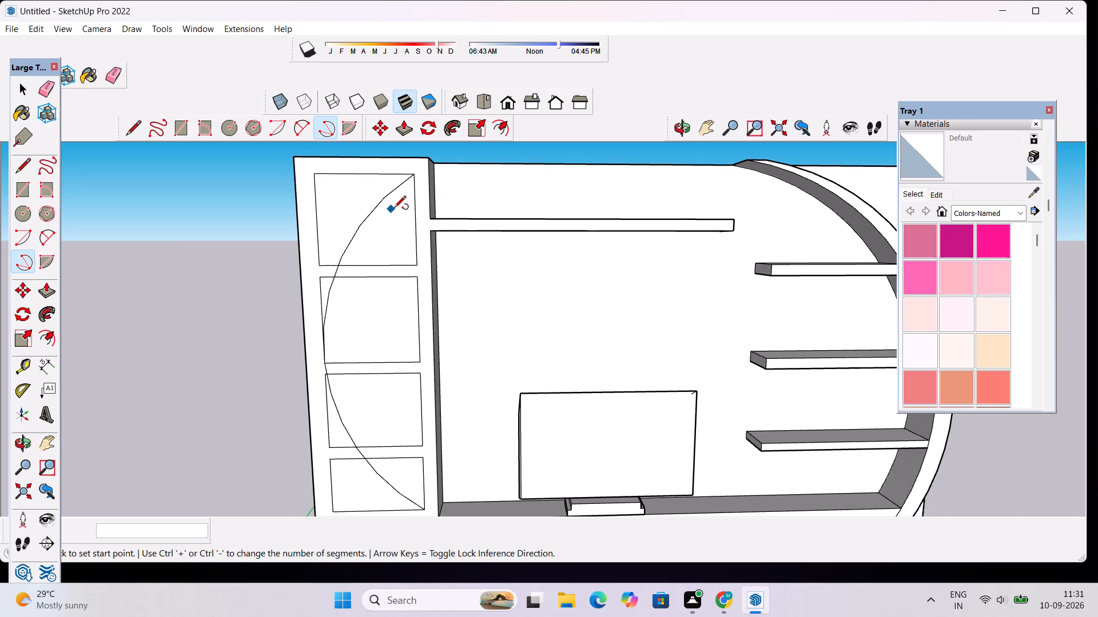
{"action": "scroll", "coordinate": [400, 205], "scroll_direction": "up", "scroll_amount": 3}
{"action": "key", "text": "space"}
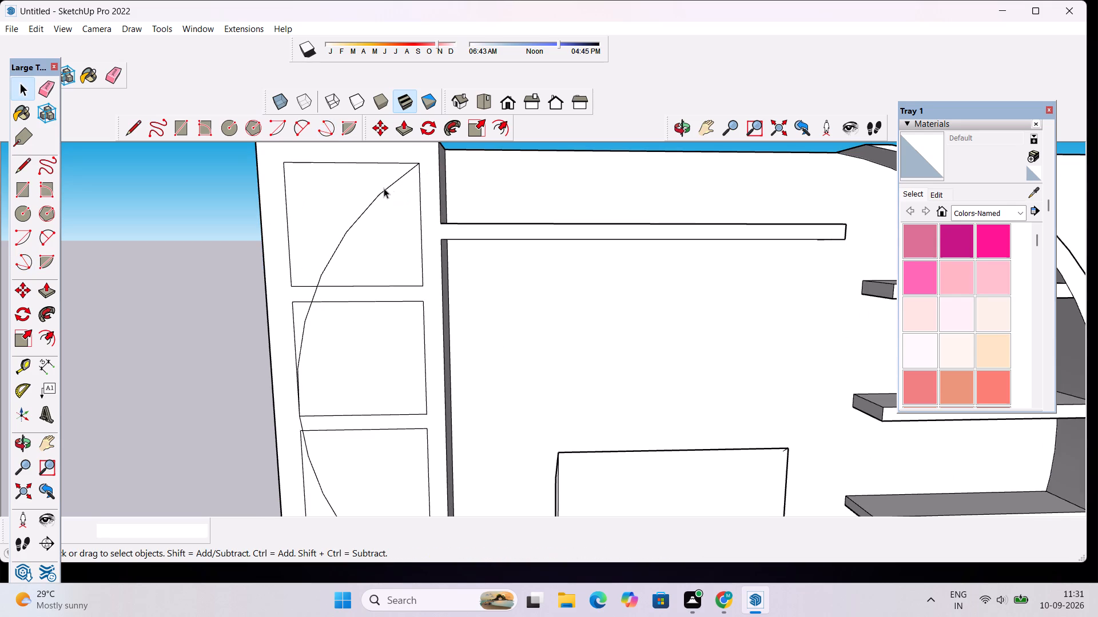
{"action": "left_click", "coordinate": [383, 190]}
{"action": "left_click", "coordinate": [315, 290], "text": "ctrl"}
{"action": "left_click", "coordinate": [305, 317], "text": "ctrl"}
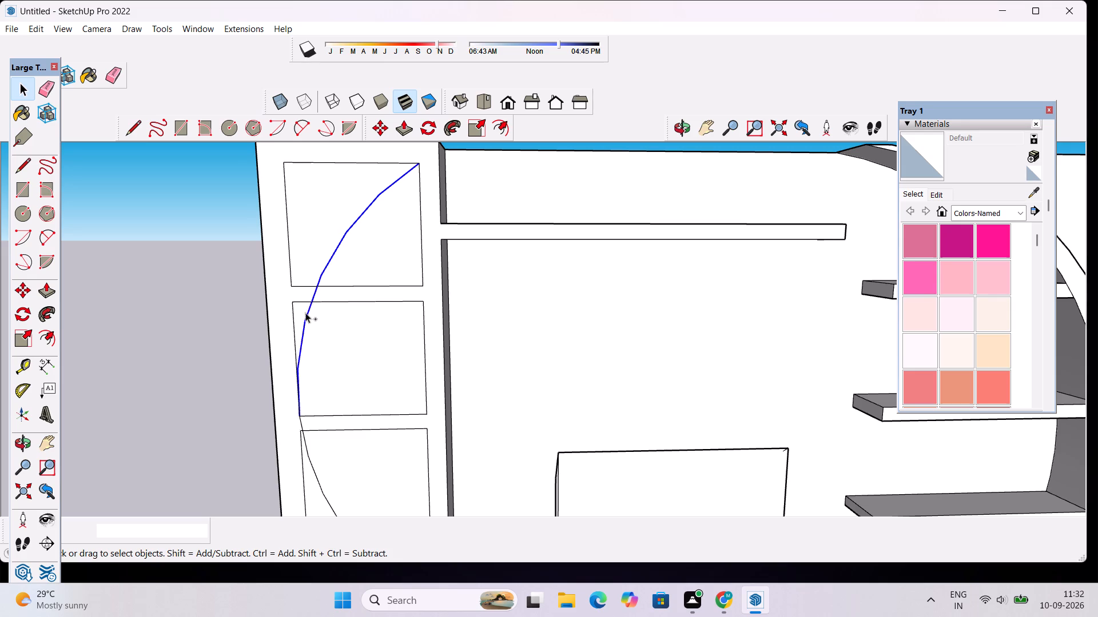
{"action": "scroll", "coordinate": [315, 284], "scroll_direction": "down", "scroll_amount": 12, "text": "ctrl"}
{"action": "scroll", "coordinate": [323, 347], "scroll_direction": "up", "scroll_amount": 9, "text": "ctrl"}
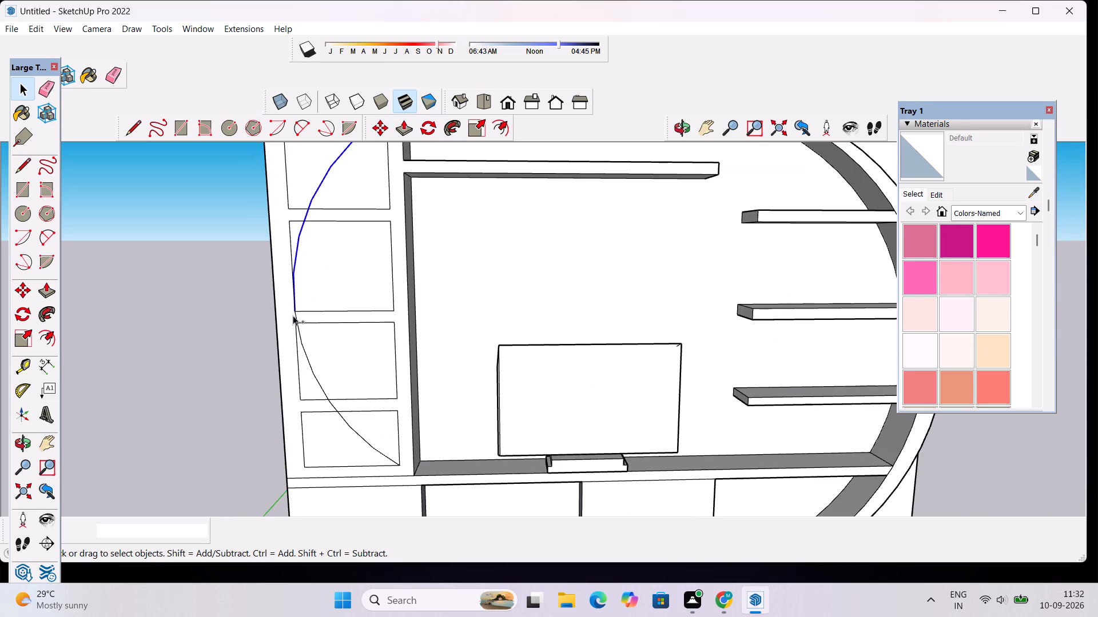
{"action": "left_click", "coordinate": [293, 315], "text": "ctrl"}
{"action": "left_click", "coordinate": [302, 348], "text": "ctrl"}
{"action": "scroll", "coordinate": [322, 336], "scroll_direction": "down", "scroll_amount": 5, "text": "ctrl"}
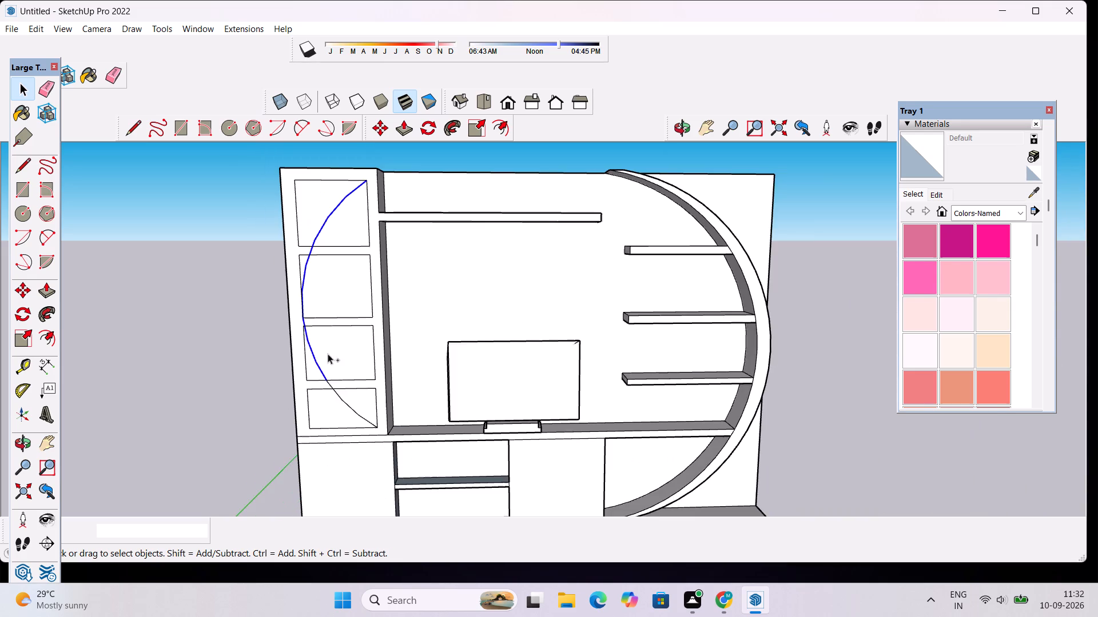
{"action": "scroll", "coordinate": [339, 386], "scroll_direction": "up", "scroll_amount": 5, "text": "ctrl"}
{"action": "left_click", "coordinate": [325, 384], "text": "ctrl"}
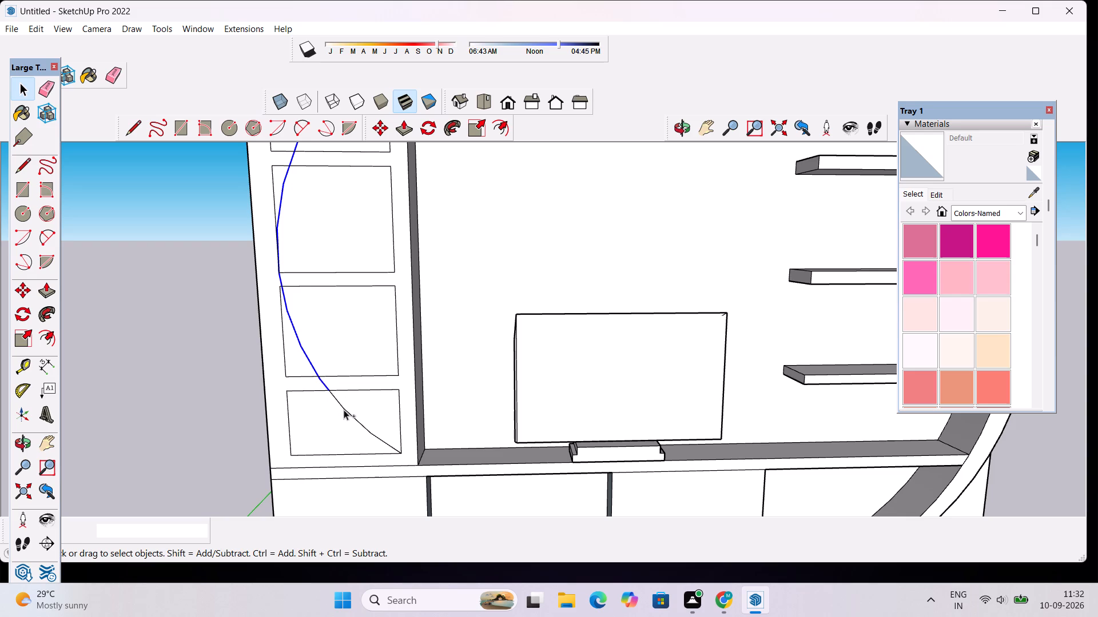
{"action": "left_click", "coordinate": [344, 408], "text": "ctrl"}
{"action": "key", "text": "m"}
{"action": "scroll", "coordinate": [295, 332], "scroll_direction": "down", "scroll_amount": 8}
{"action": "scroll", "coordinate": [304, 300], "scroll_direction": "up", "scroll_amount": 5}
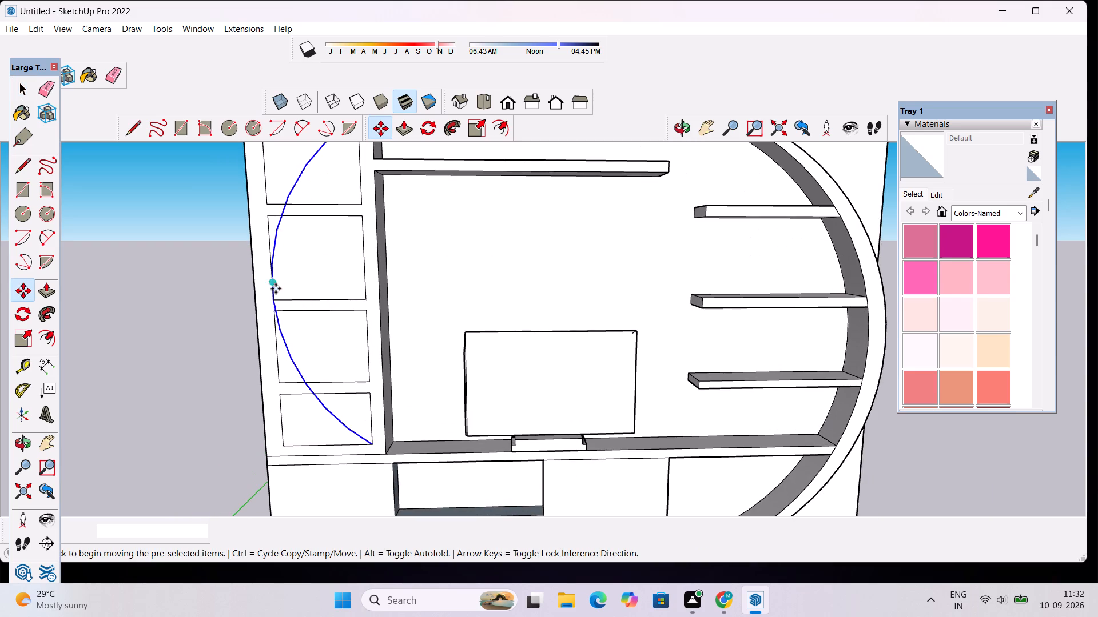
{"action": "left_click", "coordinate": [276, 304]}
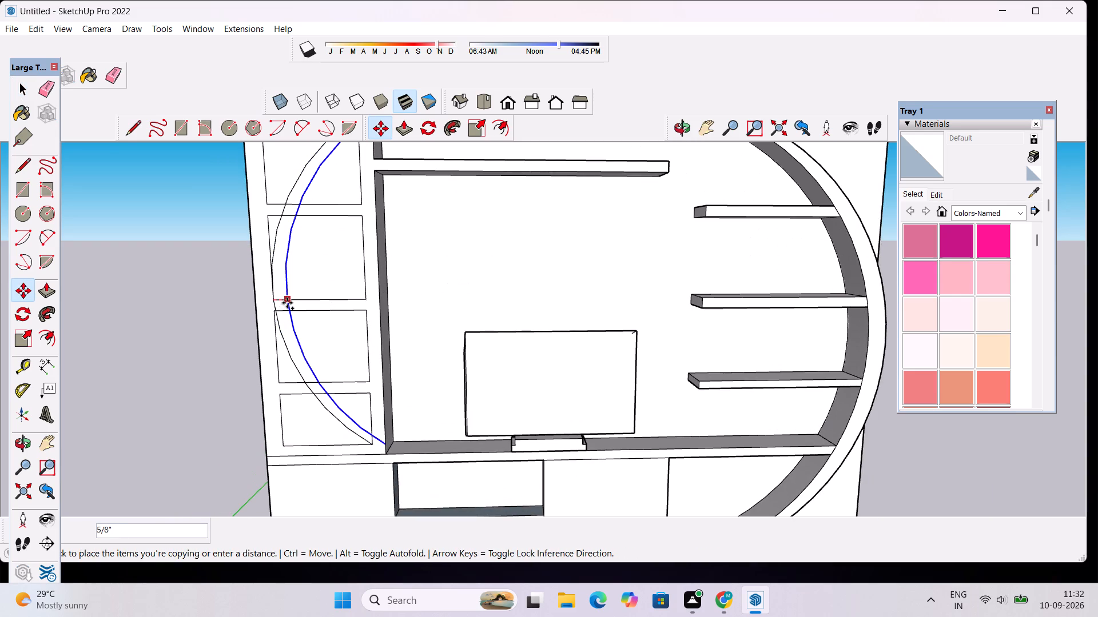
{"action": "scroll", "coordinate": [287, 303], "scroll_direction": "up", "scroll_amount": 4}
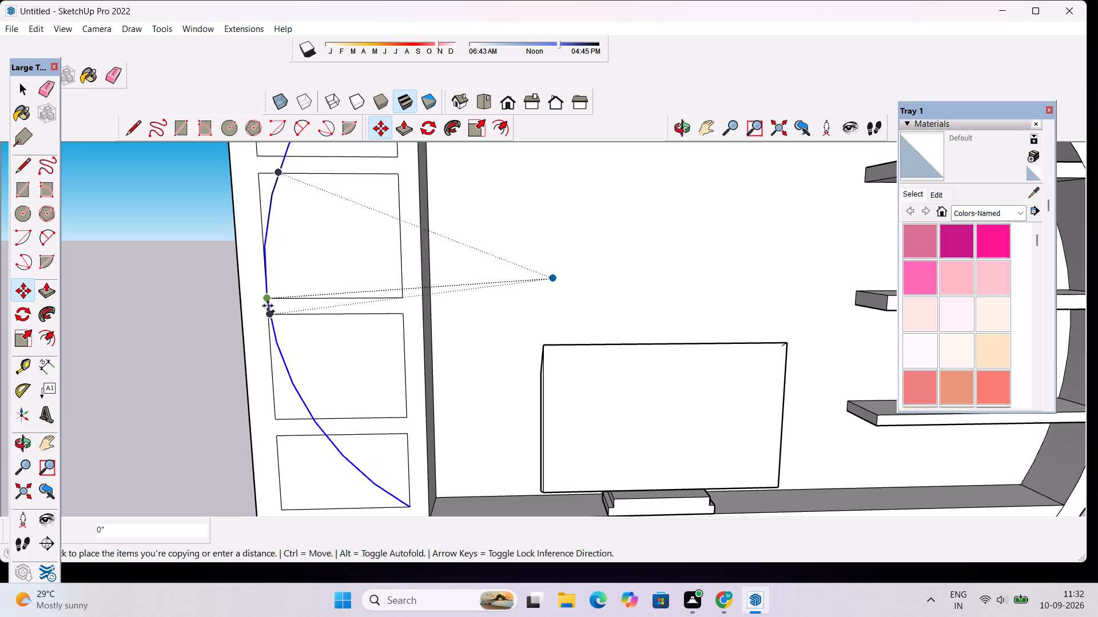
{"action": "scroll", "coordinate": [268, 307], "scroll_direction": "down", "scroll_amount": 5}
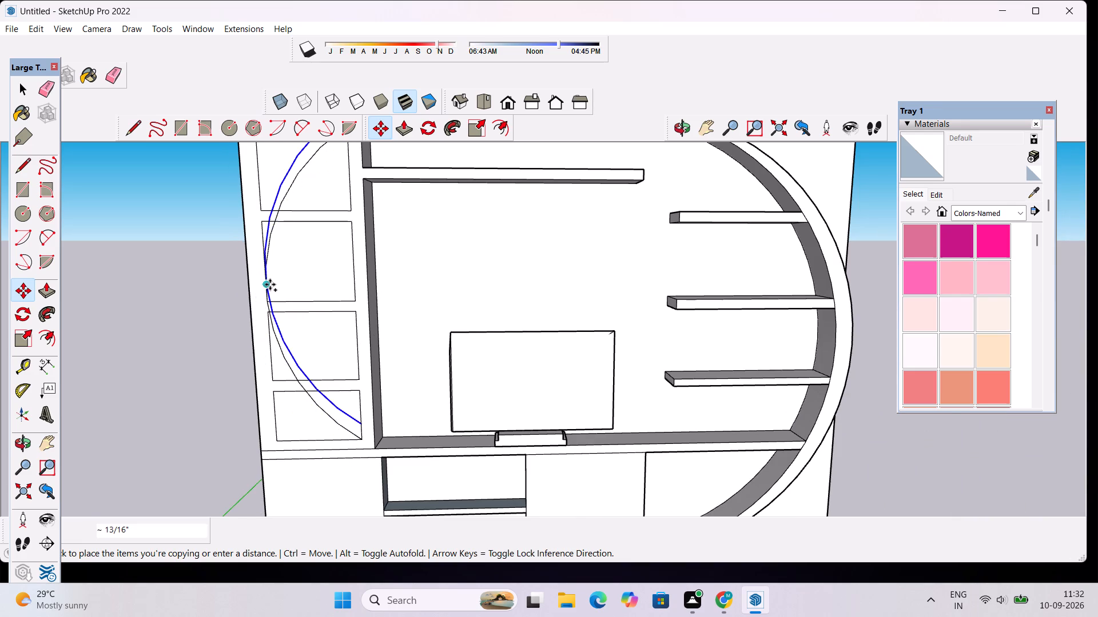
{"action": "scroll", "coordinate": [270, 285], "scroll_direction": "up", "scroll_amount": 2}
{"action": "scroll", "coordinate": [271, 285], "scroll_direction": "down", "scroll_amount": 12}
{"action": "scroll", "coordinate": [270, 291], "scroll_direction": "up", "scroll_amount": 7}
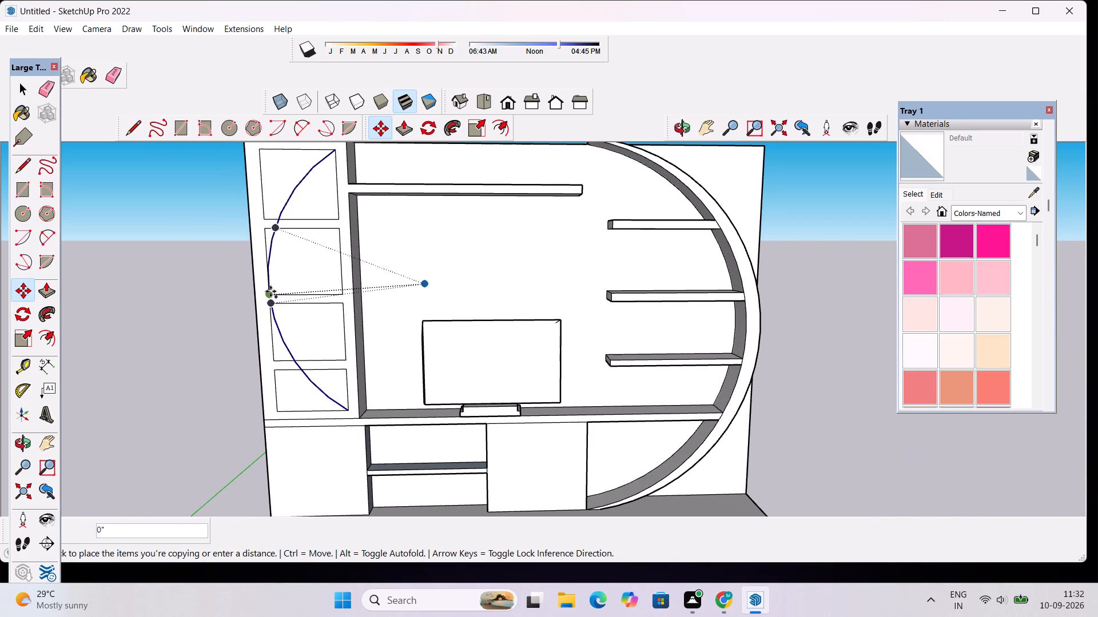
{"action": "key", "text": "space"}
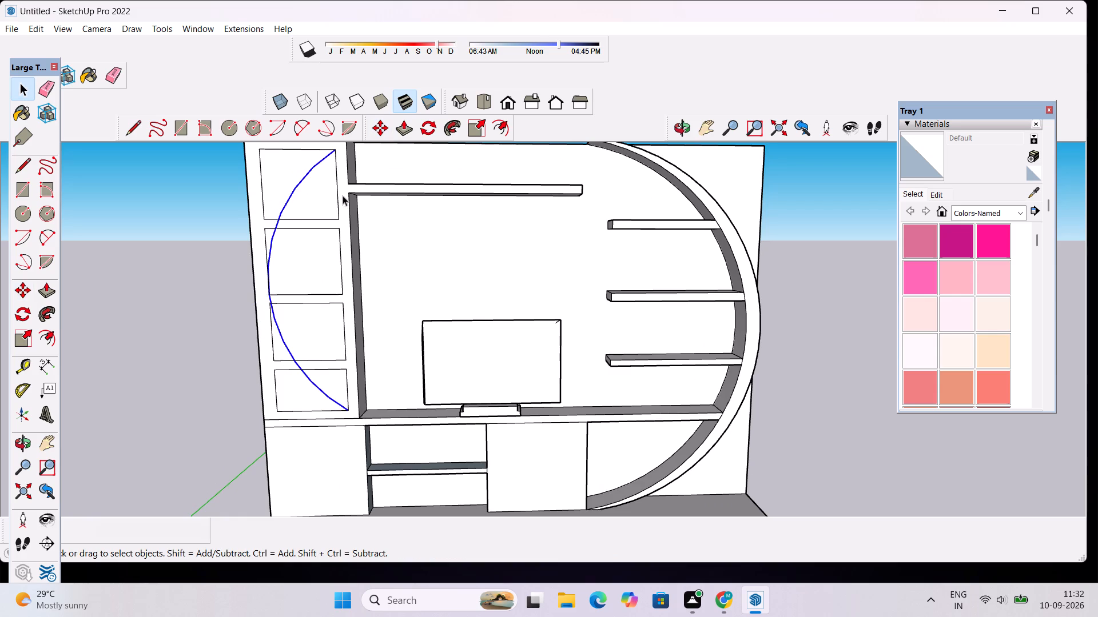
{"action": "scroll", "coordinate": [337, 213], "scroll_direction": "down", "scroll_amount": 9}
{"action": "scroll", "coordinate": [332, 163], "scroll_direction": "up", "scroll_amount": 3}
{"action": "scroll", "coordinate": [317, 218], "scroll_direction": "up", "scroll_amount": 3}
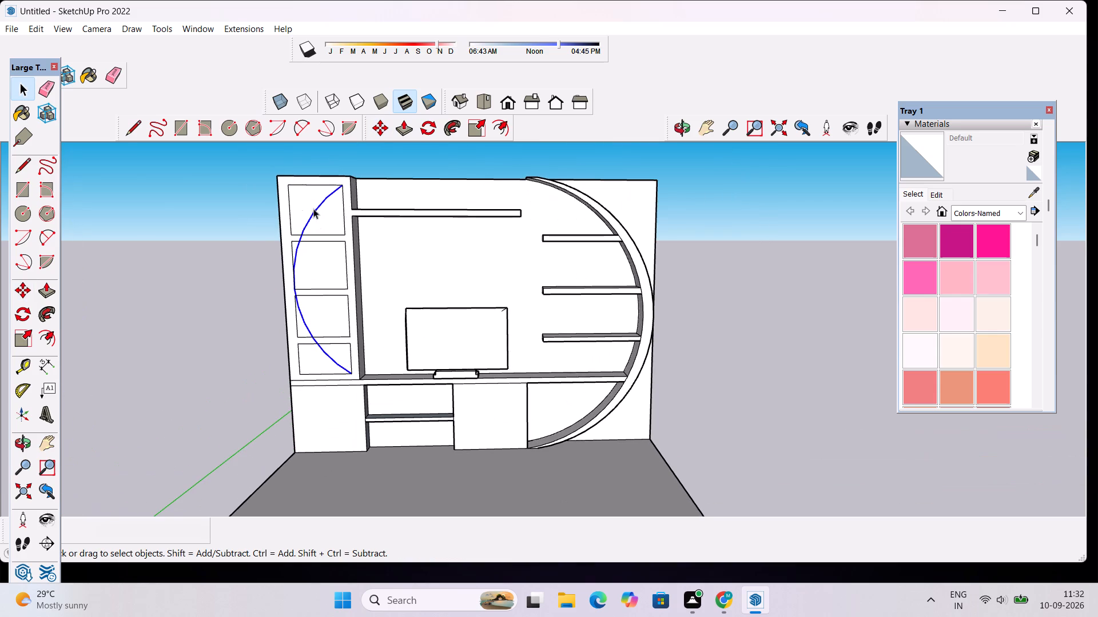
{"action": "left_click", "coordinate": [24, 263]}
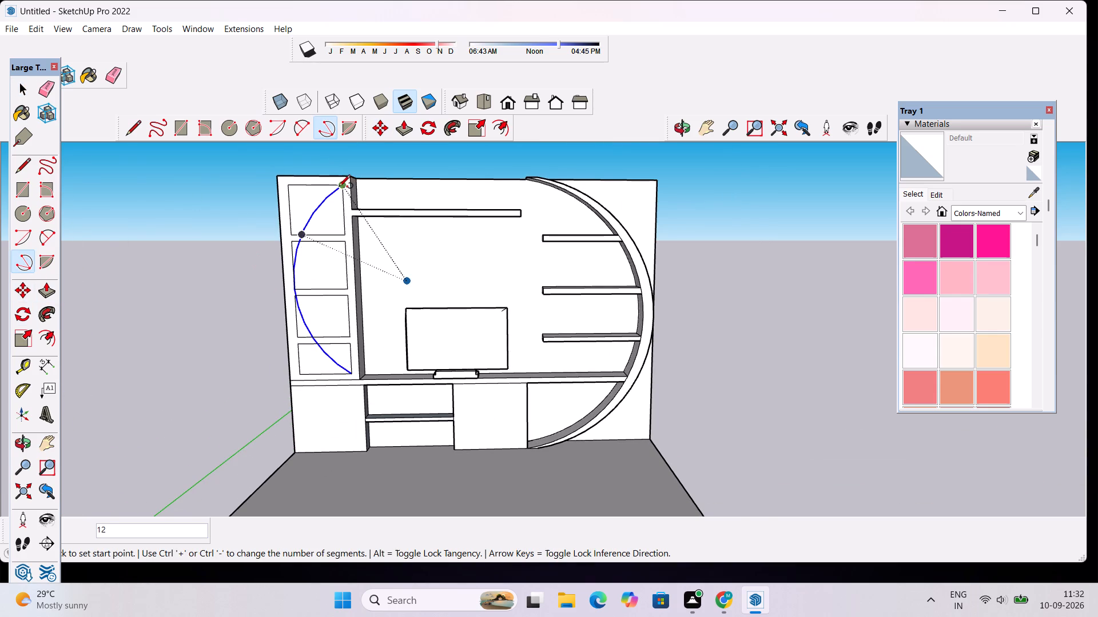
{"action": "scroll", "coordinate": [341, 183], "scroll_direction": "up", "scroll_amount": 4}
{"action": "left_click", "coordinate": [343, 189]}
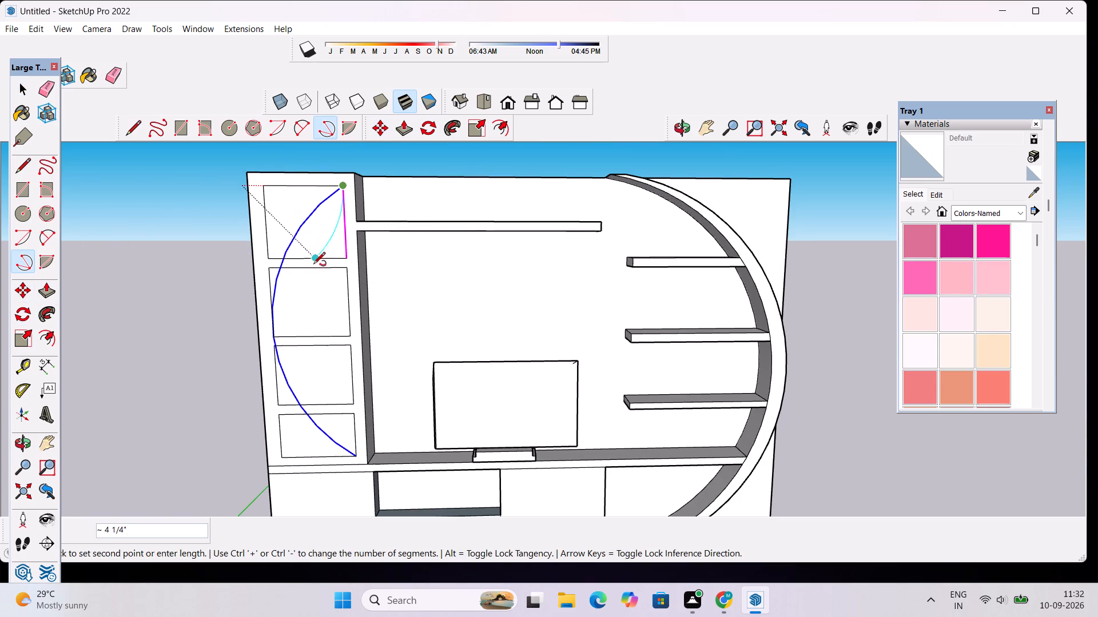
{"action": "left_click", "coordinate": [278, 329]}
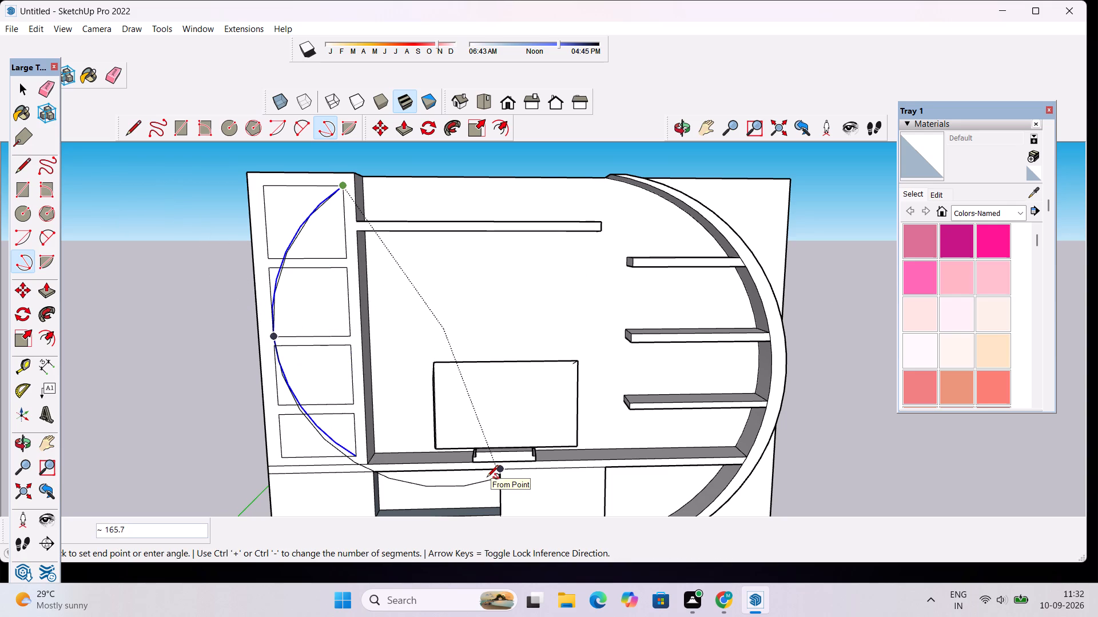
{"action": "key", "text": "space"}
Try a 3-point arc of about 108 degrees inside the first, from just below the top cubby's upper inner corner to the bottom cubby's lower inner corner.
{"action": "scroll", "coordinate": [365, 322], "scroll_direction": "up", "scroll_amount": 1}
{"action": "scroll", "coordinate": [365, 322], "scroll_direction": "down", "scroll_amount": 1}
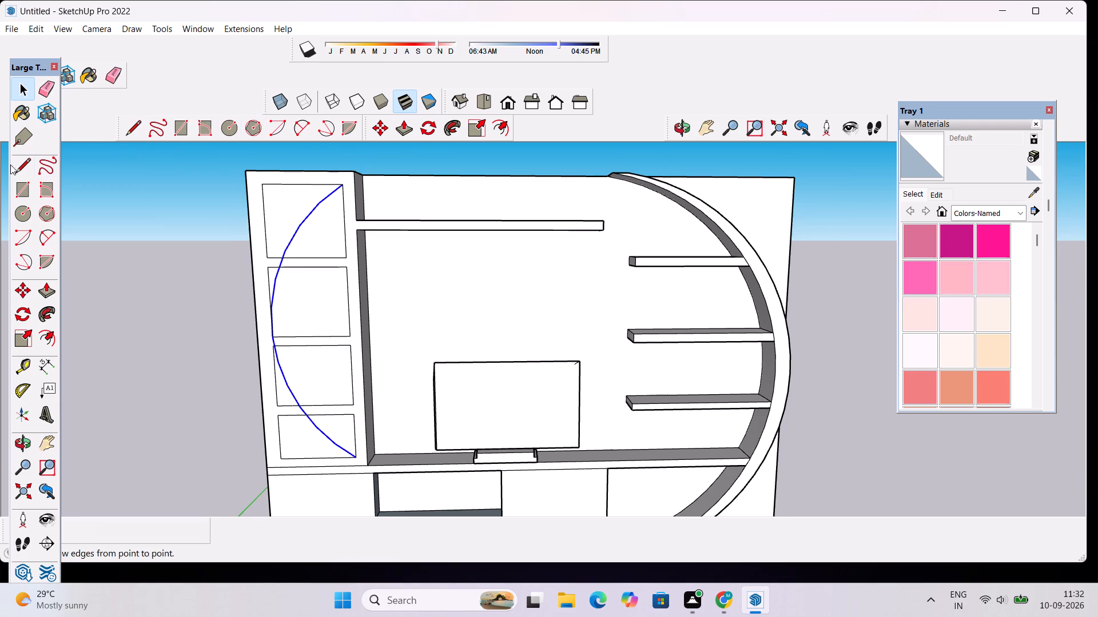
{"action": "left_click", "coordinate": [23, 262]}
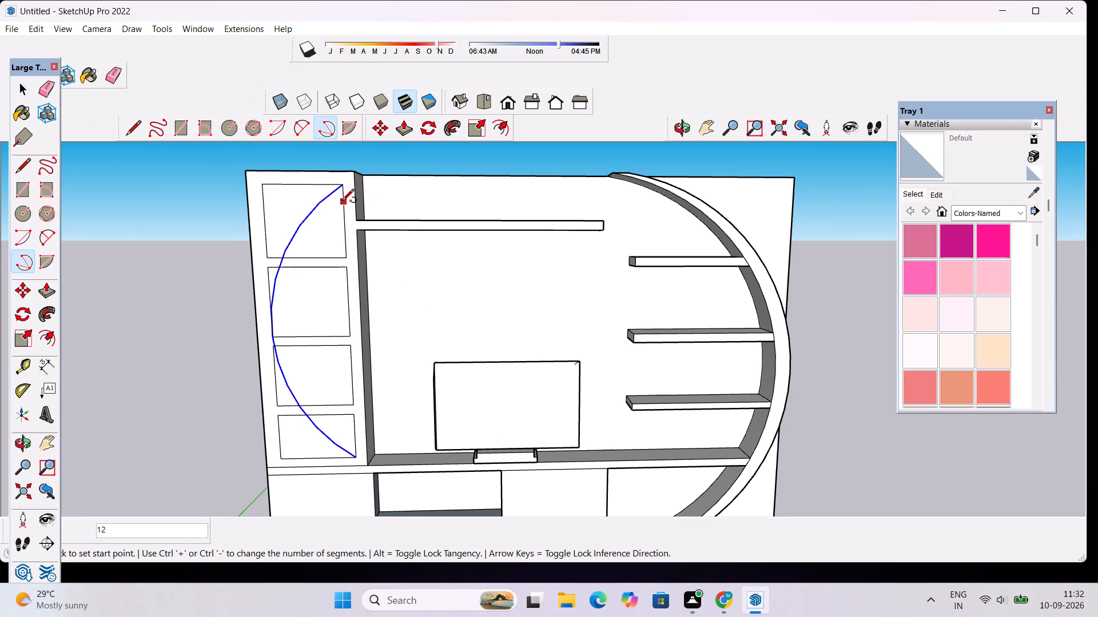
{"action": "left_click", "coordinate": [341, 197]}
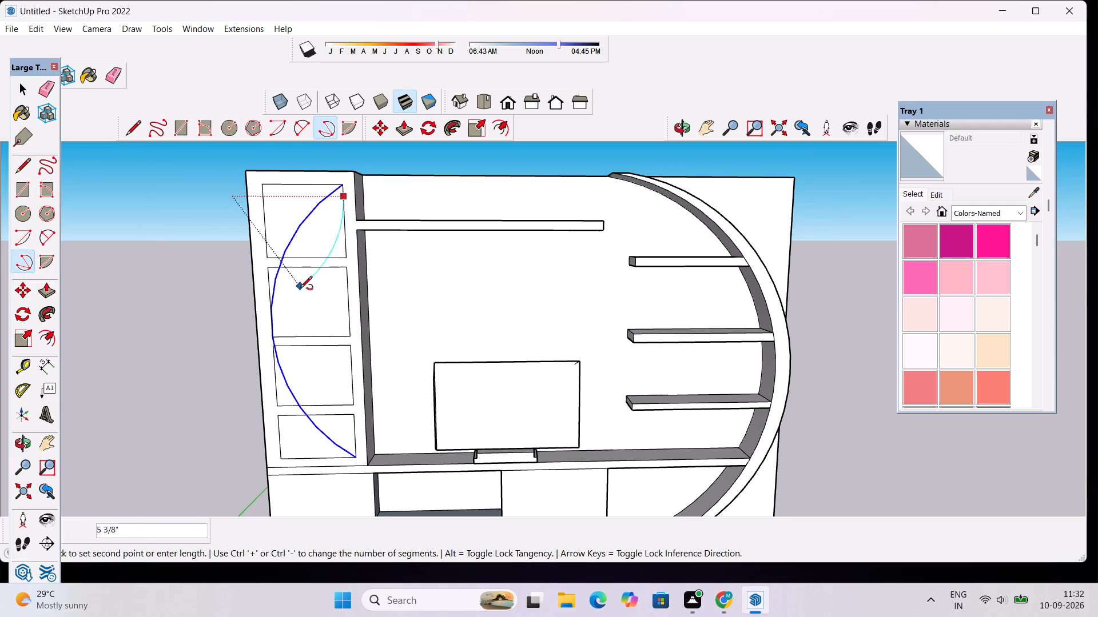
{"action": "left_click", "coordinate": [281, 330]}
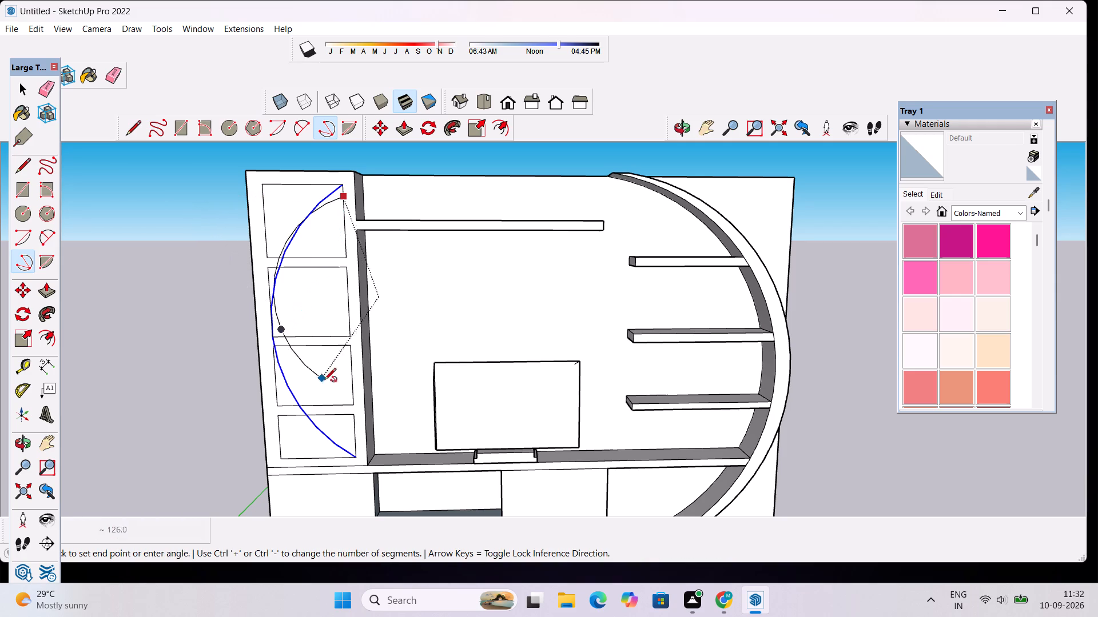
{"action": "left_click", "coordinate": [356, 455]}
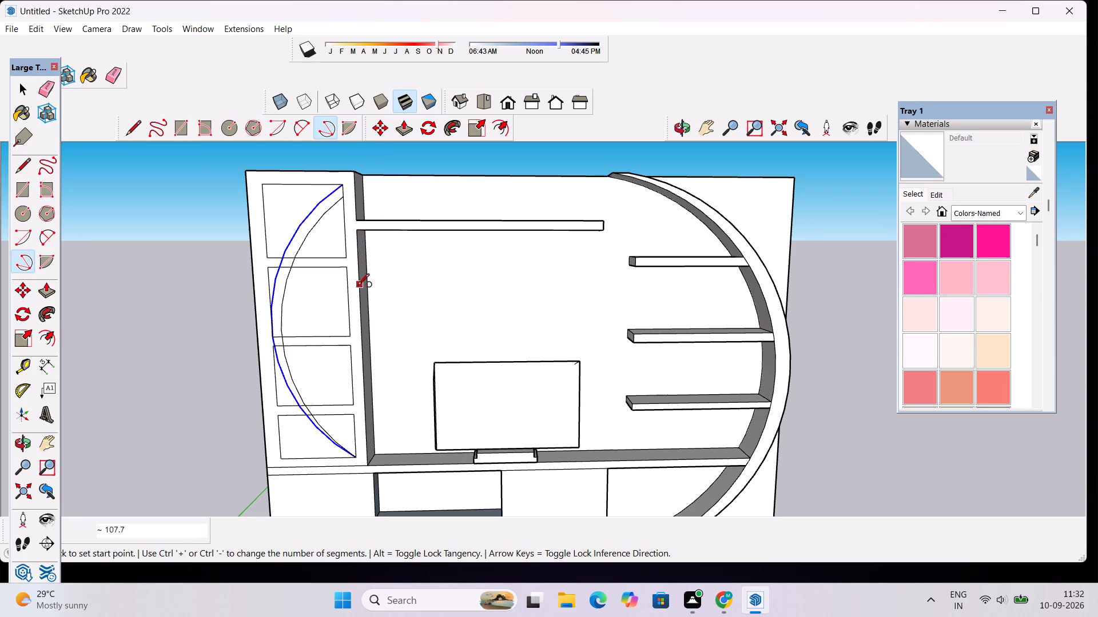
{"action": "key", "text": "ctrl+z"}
Draw a 3-point arc of about 104 degrees inside the first, starting just below its upper end and finishing just above its lower end.
{"action": "left_click", "coordinate": [344, 195]}
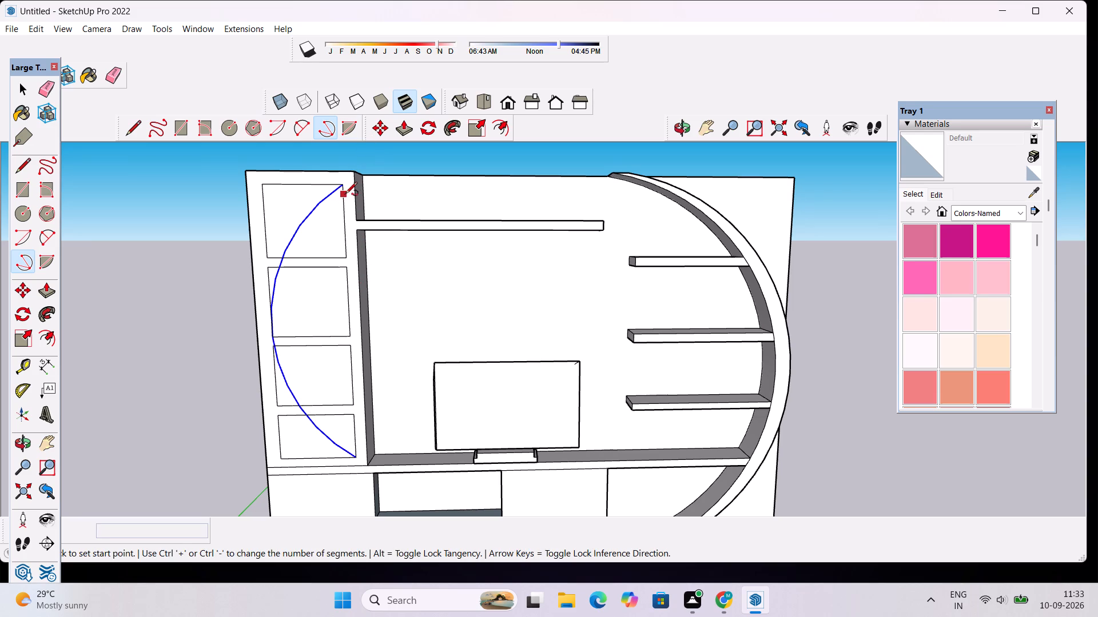
{"action": "left_click", "coordinate": [285, 328]}
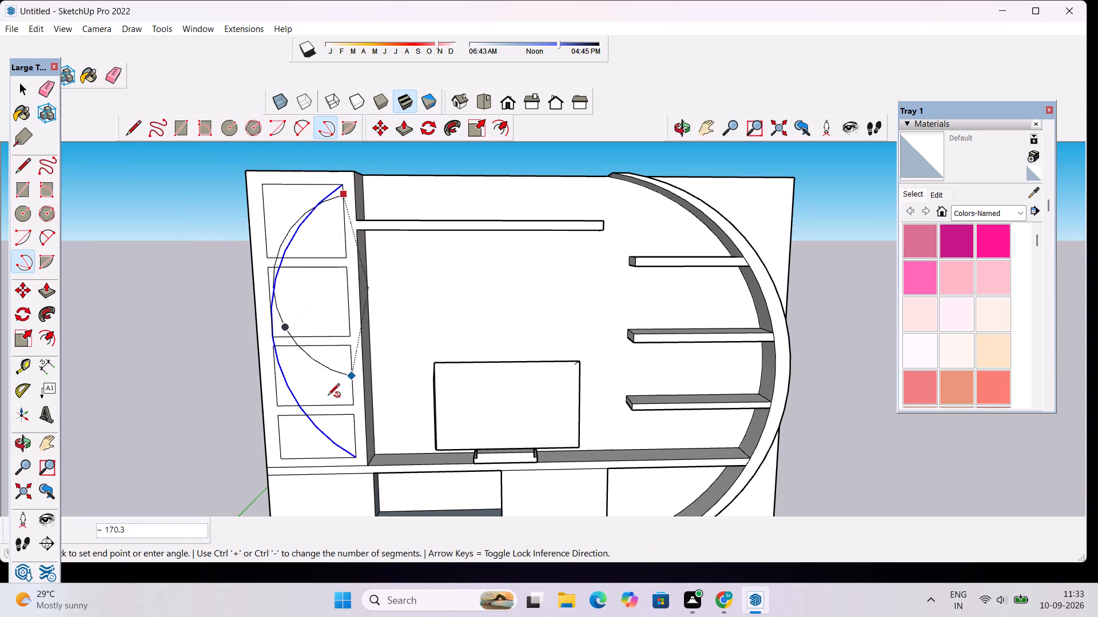
{"action": "left_click", "coordinate": [352, 446]}
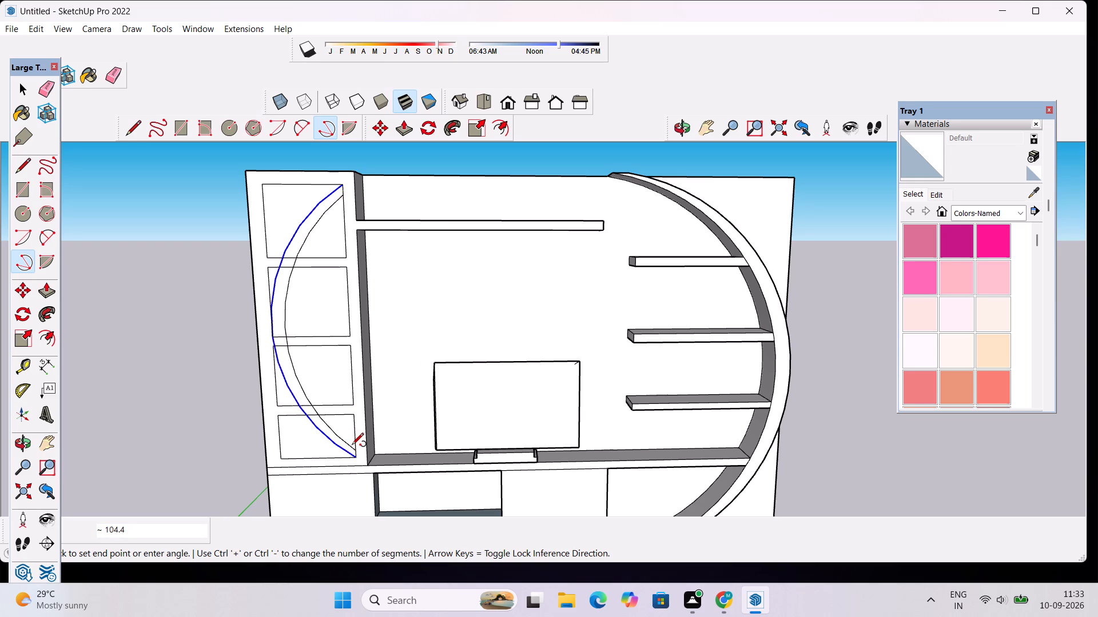
{"action": "key", "text": "space"}
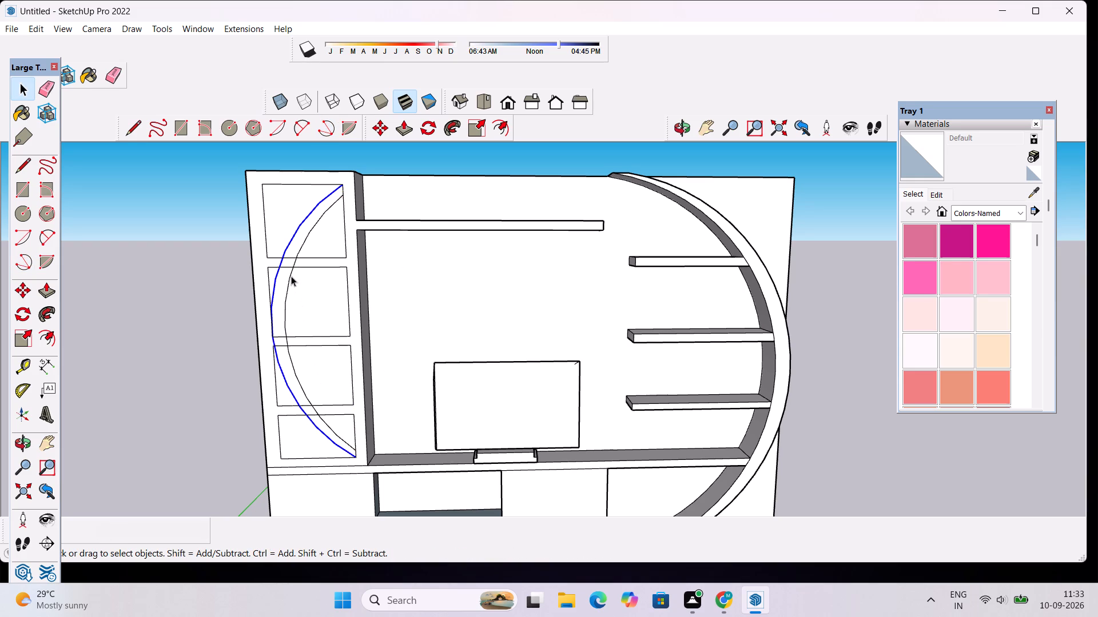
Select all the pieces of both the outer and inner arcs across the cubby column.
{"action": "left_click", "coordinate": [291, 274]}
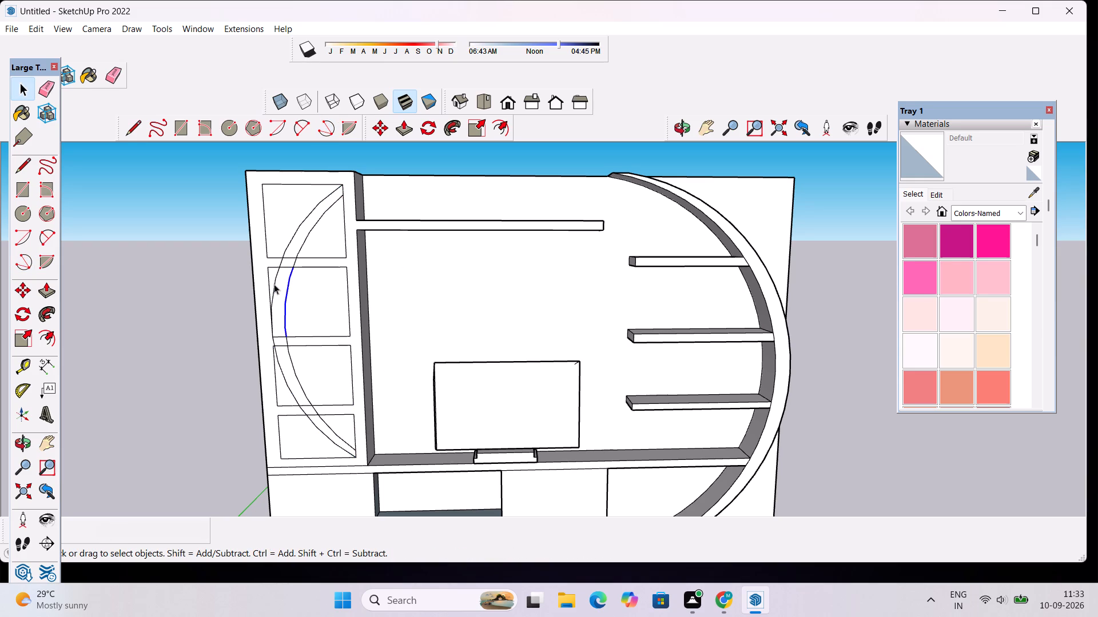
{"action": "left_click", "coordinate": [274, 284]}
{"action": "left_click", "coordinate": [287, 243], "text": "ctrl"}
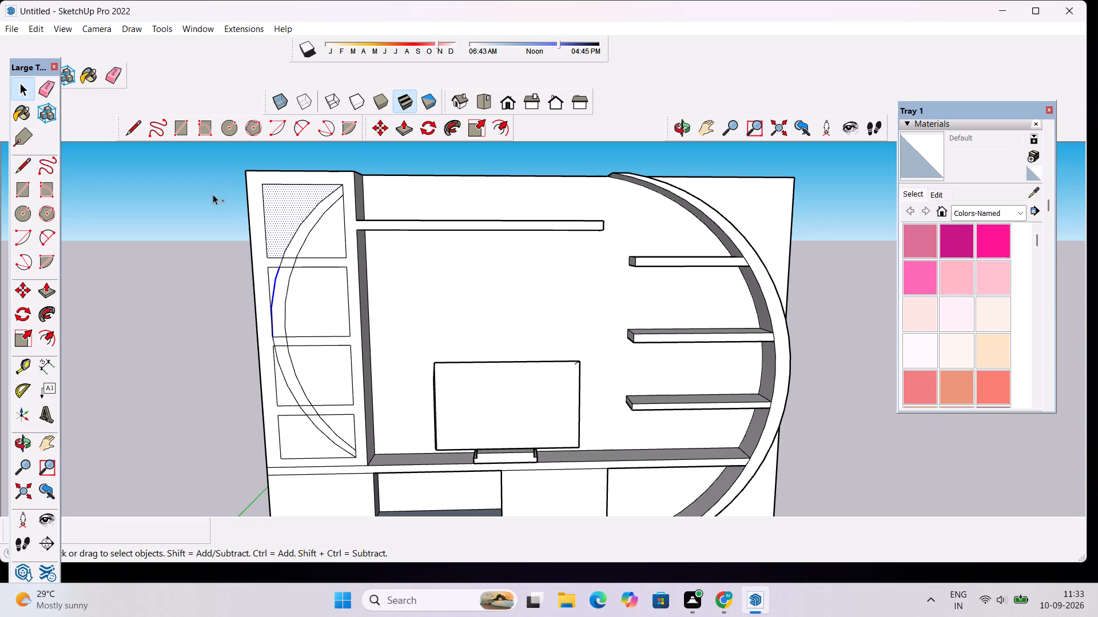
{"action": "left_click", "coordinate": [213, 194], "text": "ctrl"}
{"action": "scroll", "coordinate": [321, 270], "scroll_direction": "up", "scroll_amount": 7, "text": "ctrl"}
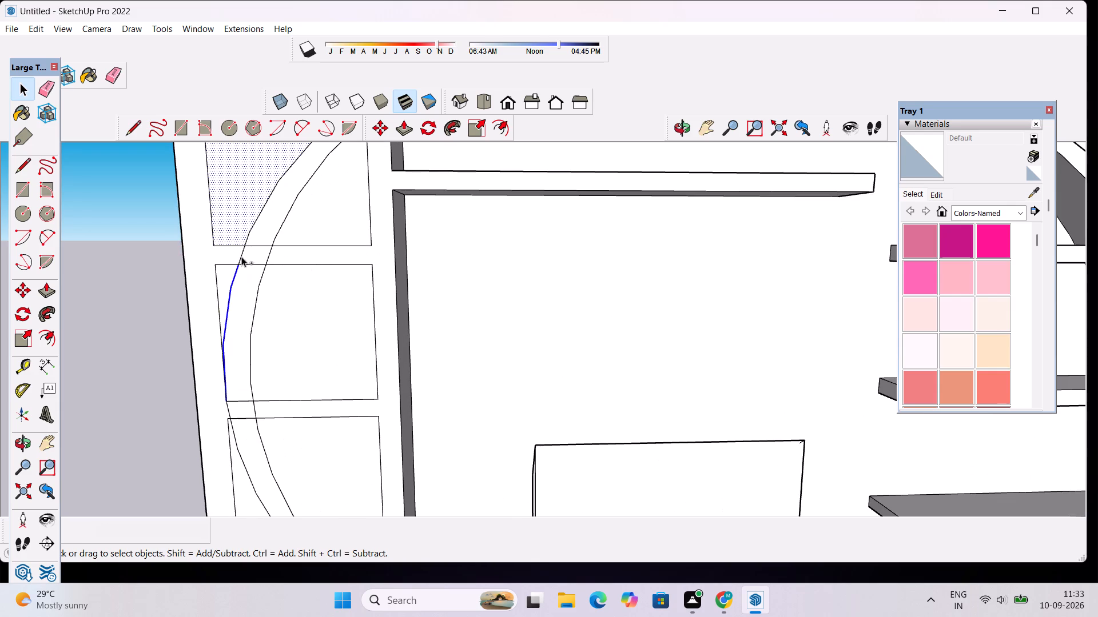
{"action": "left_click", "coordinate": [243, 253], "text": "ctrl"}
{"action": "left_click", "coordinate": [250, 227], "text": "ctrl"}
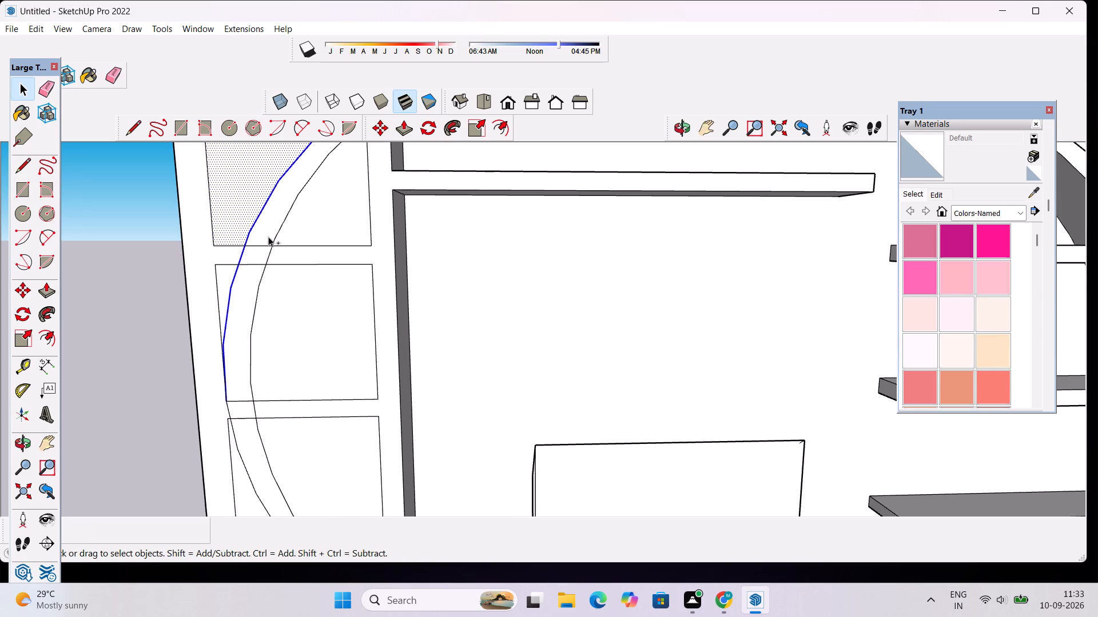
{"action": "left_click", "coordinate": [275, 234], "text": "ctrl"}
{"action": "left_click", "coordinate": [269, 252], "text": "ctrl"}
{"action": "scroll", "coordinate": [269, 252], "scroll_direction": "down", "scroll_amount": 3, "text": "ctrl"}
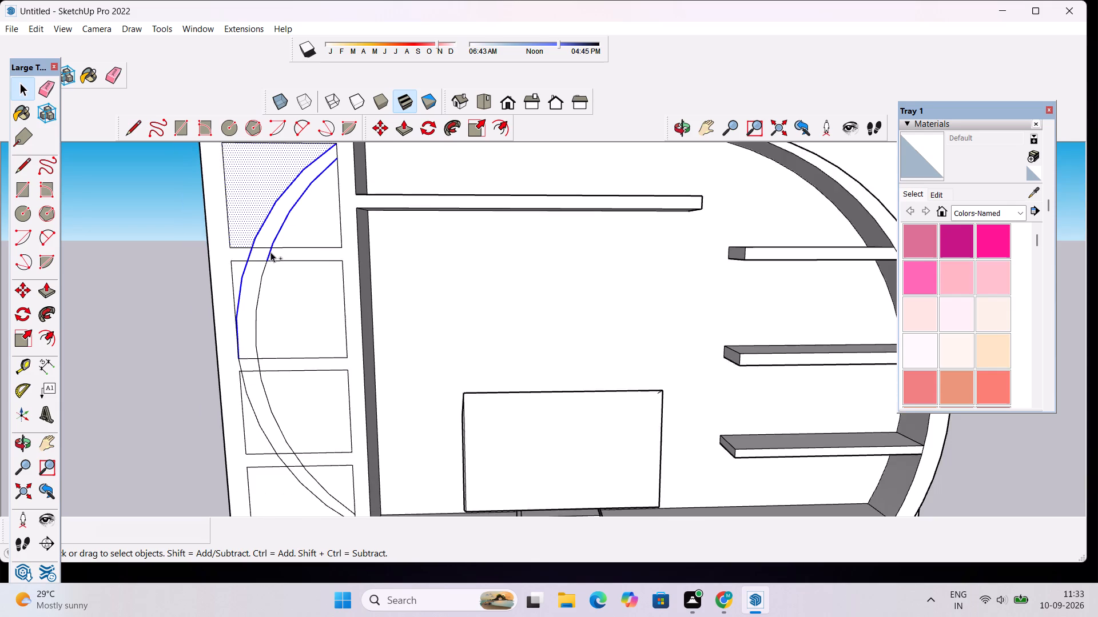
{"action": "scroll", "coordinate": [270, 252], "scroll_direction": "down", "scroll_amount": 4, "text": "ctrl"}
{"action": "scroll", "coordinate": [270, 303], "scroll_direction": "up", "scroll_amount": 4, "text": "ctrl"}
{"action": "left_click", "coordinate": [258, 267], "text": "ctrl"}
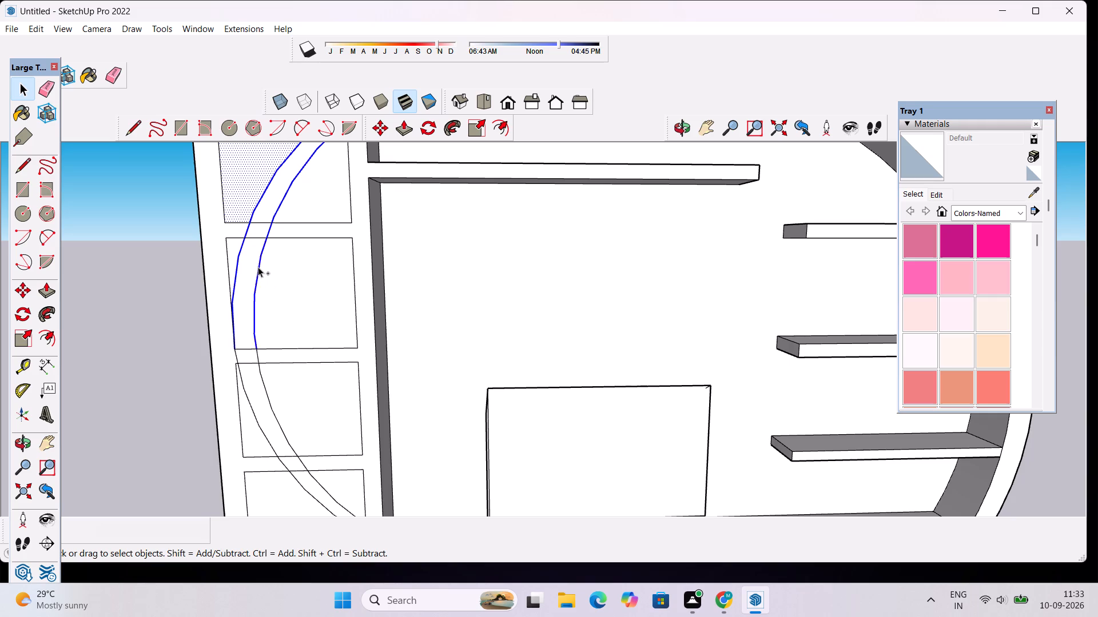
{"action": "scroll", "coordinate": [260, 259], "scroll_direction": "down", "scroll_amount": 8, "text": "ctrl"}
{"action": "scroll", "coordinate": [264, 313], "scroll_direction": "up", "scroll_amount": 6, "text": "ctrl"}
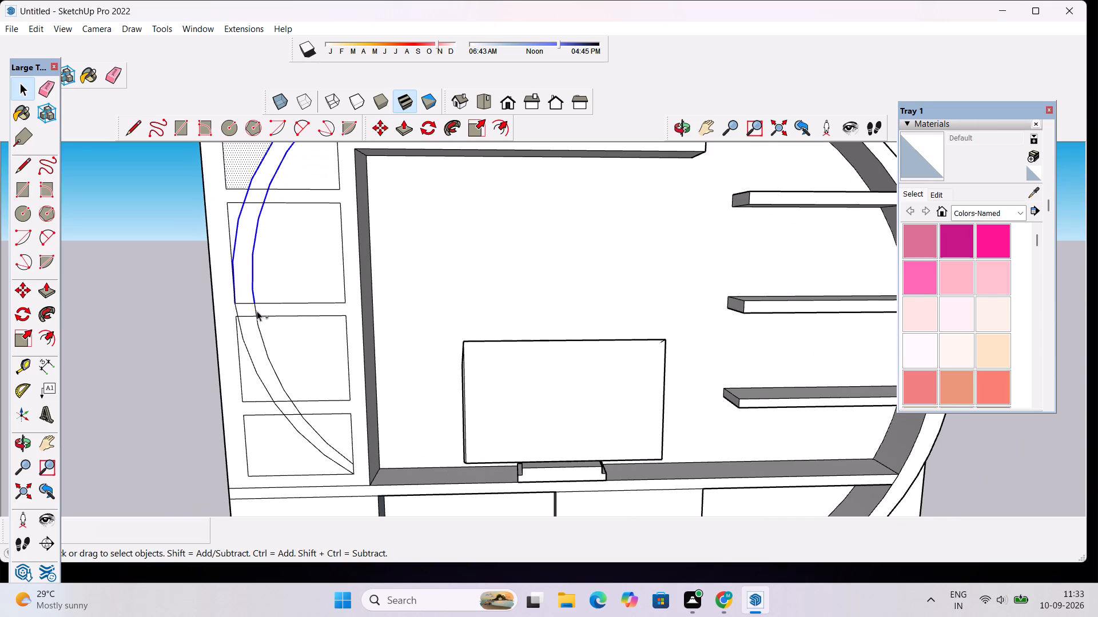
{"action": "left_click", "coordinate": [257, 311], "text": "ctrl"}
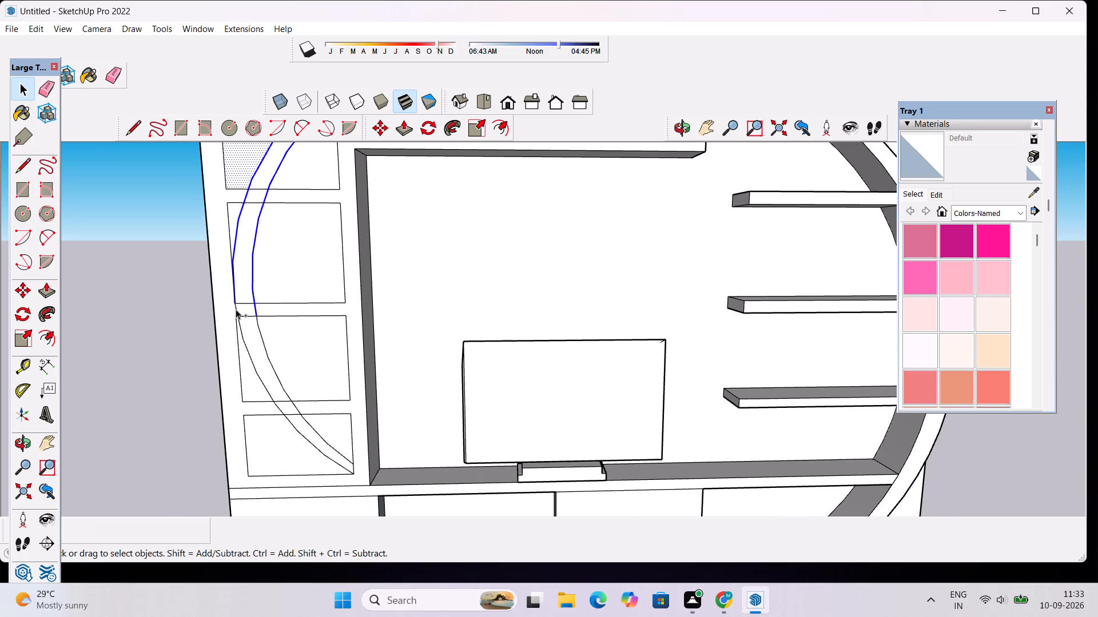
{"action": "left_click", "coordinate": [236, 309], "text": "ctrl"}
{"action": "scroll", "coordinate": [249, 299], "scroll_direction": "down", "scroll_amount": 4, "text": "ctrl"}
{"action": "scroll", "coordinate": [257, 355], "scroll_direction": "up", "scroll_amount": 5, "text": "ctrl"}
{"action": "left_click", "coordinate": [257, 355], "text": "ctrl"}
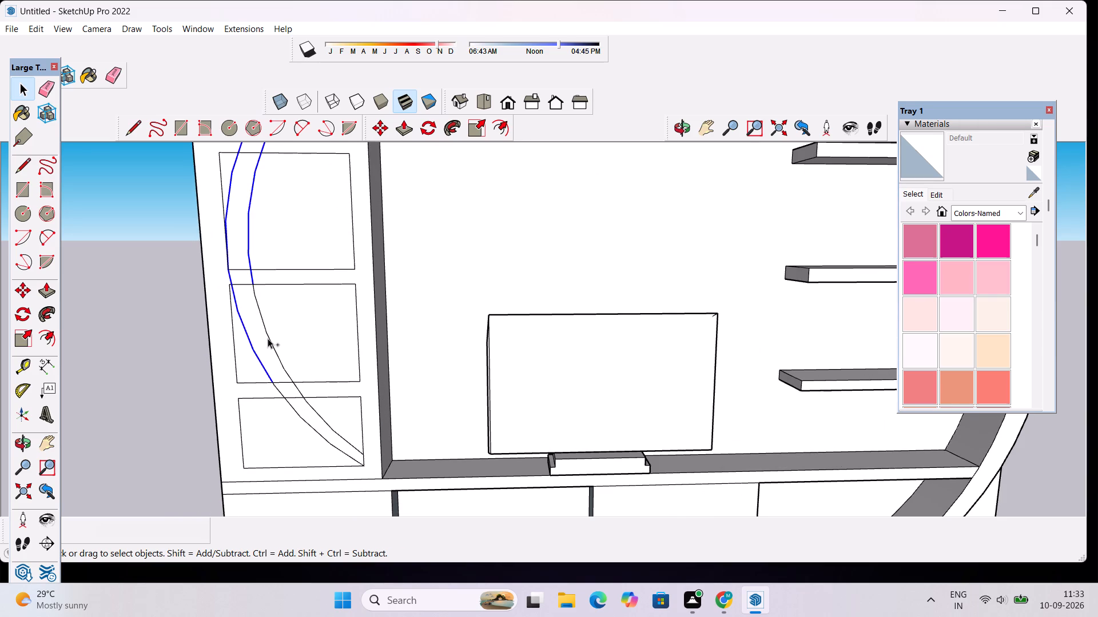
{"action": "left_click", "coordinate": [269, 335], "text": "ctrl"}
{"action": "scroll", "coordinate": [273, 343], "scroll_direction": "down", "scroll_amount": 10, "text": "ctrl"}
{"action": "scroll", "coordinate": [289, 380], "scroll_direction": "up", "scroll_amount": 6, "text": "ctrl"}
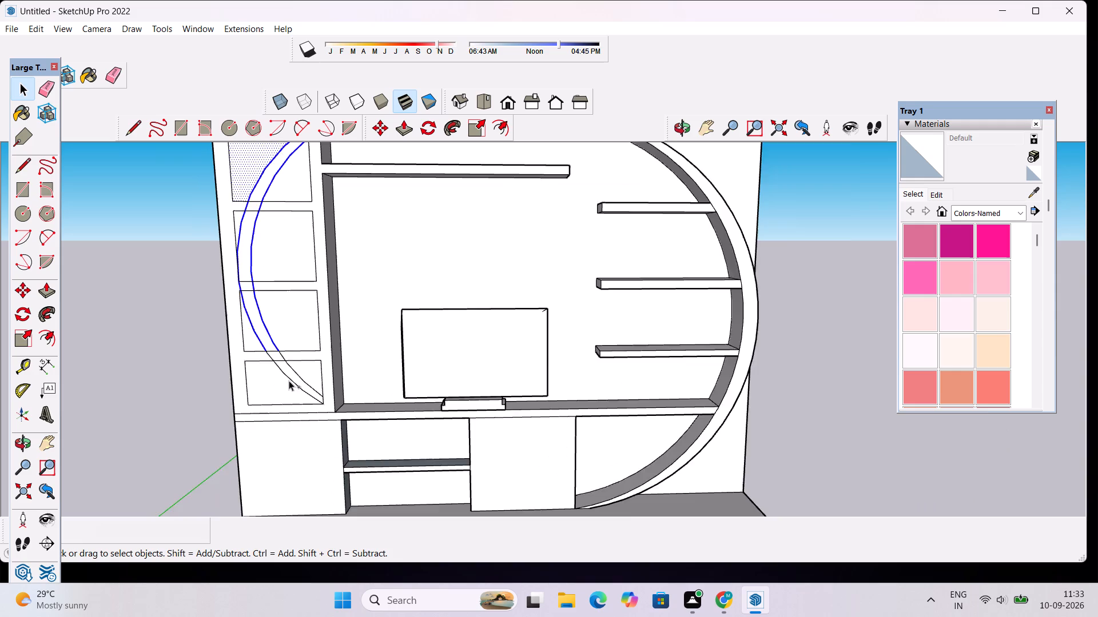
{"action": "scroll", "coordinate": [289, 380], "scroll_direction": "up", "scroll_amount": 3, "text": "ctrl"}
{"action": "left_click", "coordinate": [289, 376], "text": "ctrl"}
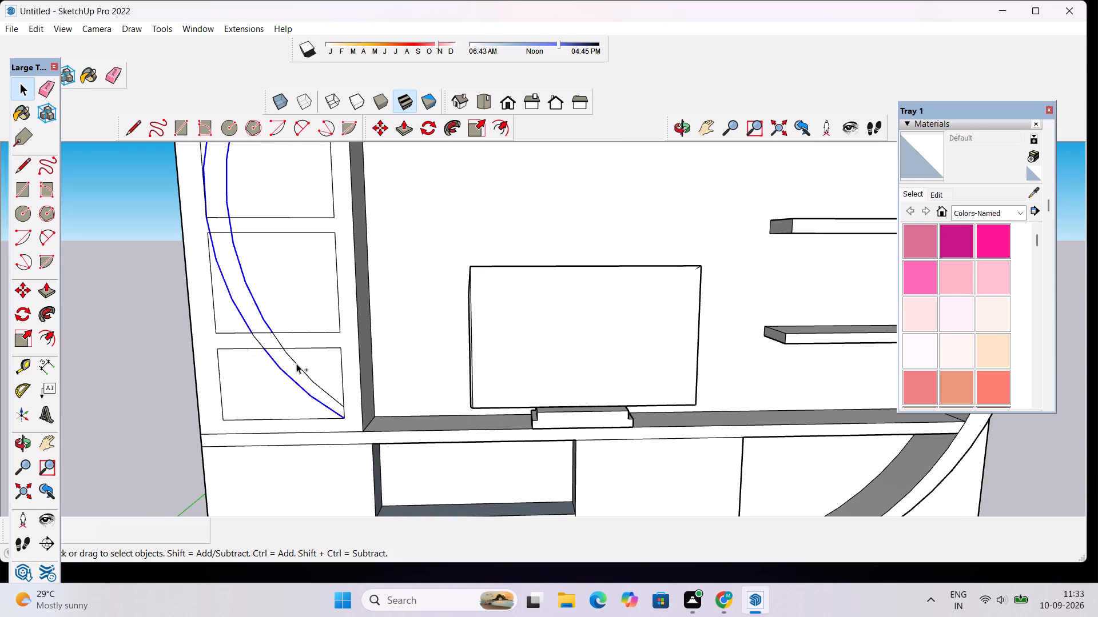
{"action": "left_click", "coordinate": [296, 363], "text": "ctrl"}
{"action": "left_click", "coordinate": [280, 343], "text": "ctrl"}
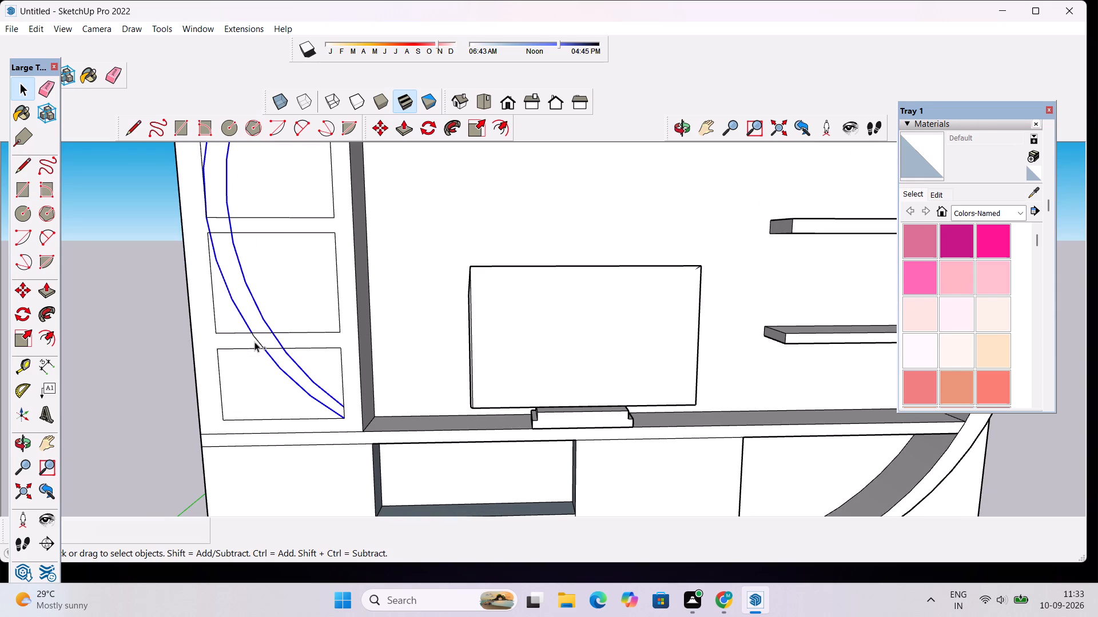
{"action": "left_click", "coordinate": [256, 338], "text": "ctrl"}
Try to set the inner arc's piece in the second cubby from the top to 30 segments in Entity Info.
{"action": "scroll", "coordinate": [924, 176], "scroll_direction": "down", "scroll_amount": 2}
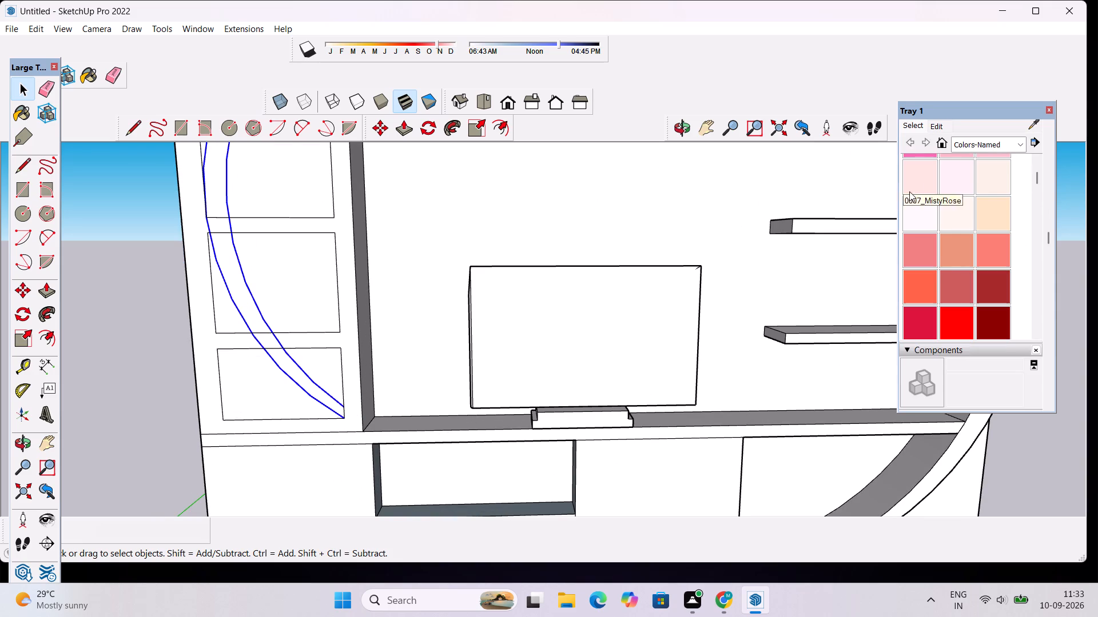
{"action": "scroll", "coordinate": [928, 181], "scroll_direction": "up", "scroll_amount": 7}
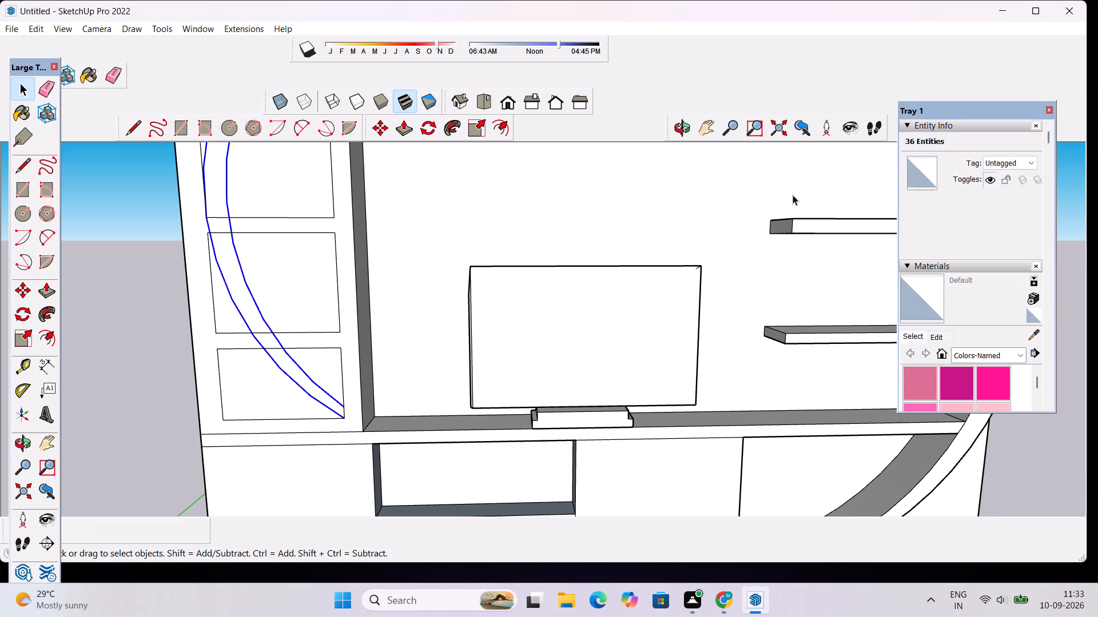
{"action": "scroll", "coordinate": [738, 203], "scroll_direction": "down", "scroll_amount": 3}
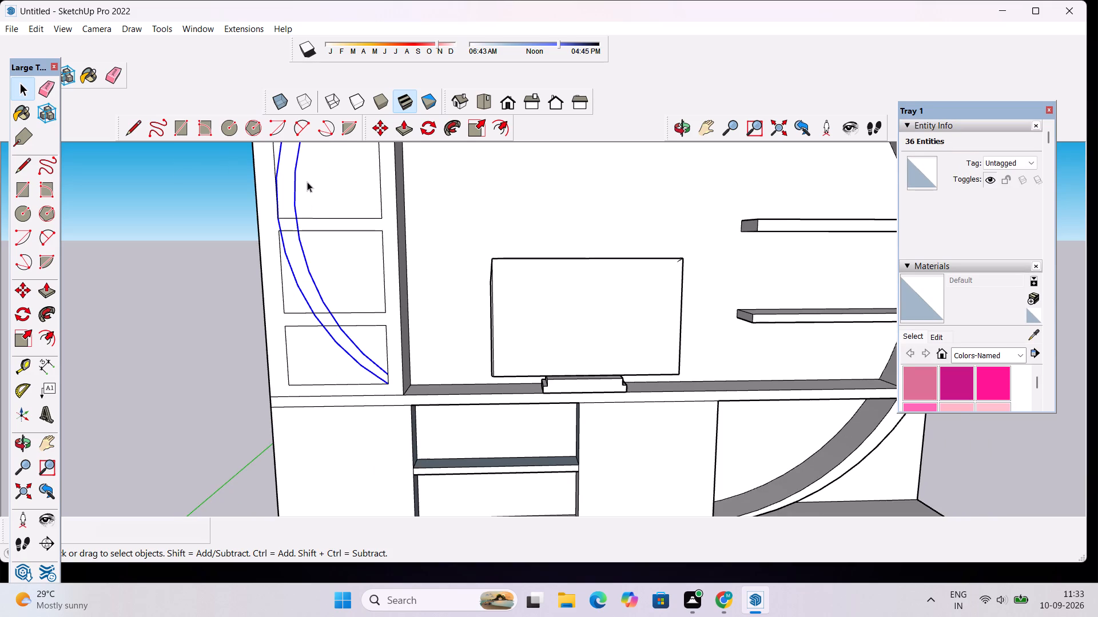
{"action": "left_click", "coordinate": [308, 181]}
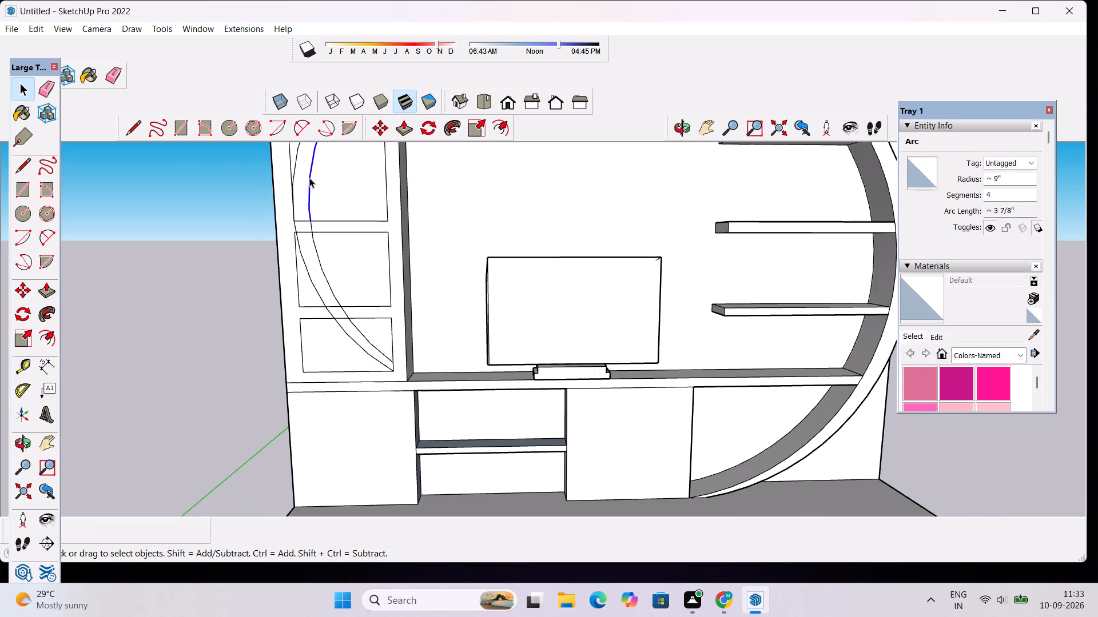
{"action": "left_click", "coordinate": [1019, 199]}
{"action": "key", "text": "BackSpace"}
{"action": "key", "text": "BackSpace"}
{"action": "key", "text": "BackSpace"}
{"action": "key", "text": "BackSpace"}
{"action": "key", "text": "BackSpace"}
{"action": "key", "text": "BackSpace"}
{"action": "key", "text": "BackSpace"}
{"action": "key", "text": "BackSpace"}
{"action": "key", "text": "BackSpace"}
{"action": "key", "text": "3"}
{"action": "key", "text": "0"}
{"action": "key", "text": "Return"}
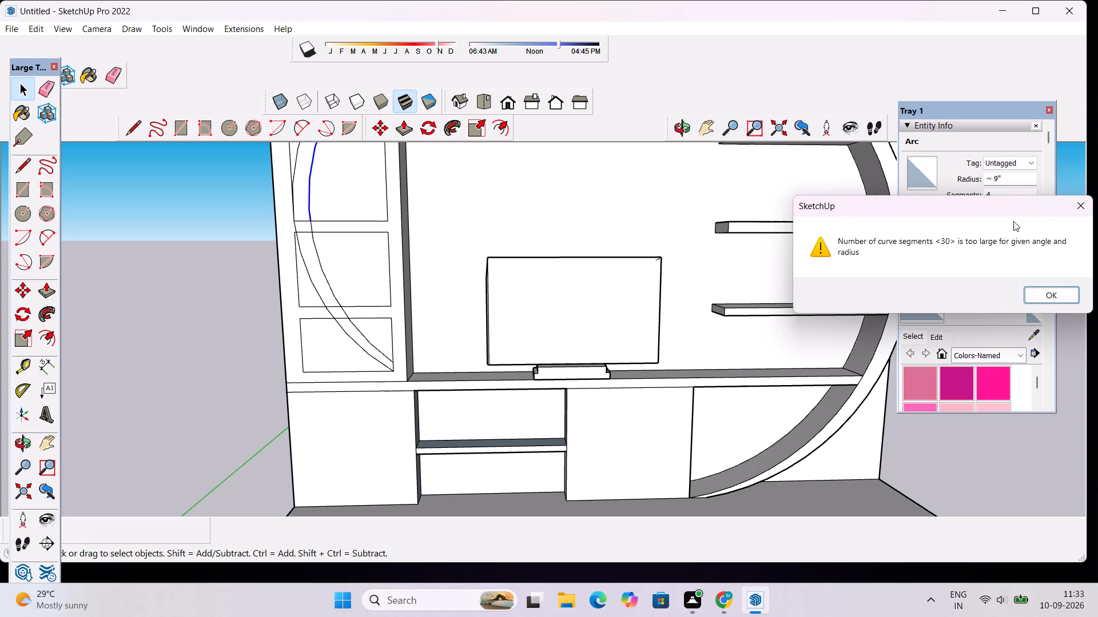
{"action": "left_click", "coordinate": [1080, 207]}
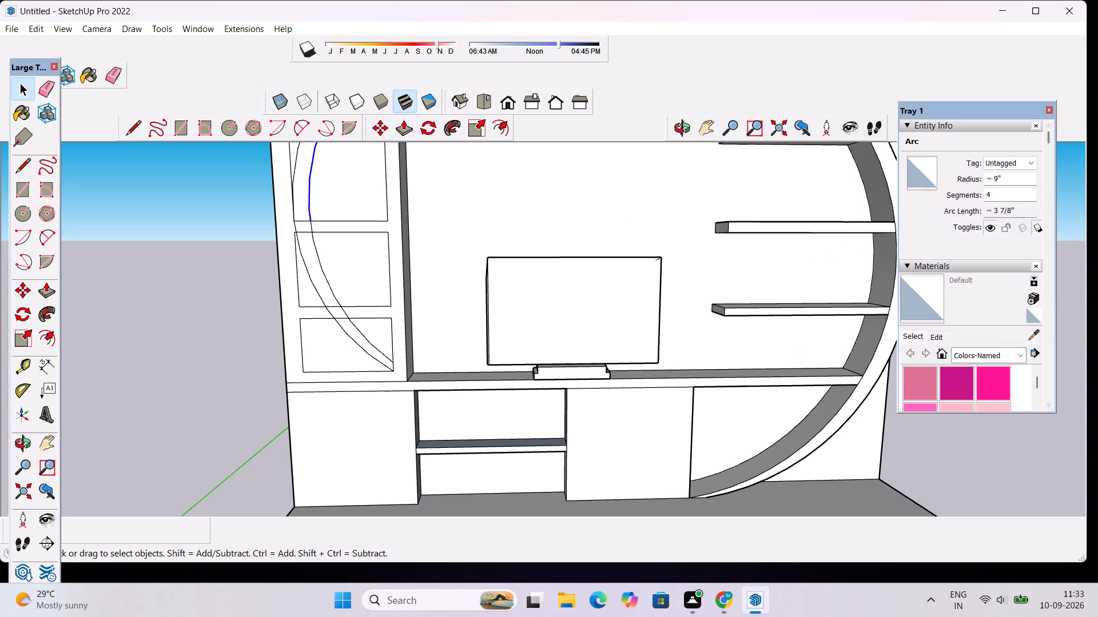
Set the inner arc's piece in the second cubby from the top to 10 segments.
{"action": "left_click", "coordinate": [1010, 199]}
{"action": "key", "text": "BackSpace"}
{"action": "key", "text": "BackSpace"}
{"action": "key", "text": "1"}
{"action": "key", "text": "0"}
{"action": "key", "text": "Return"}
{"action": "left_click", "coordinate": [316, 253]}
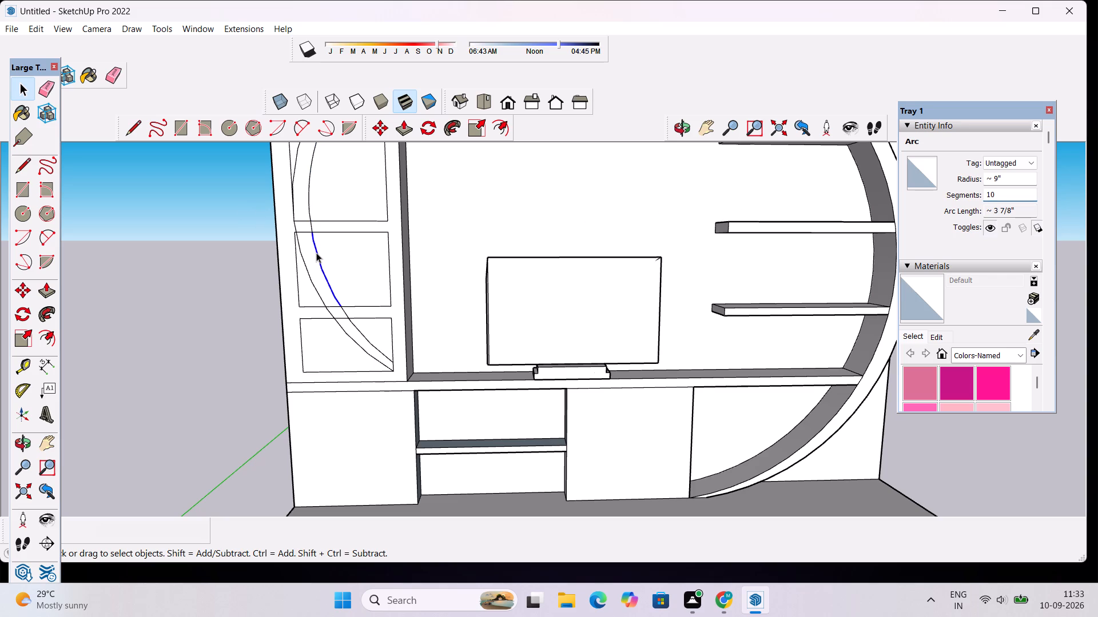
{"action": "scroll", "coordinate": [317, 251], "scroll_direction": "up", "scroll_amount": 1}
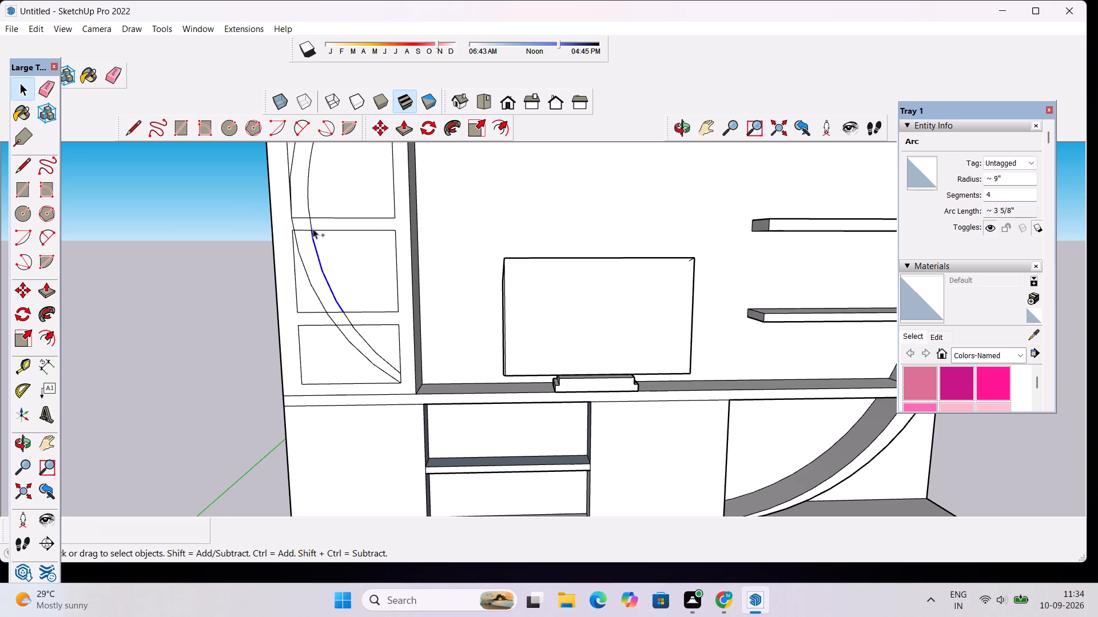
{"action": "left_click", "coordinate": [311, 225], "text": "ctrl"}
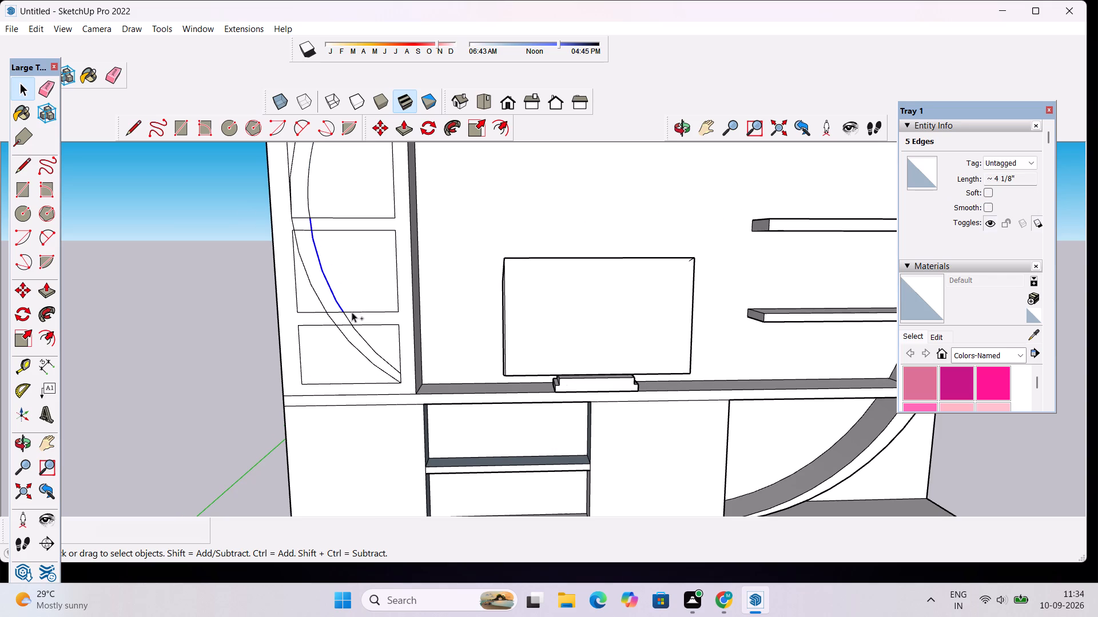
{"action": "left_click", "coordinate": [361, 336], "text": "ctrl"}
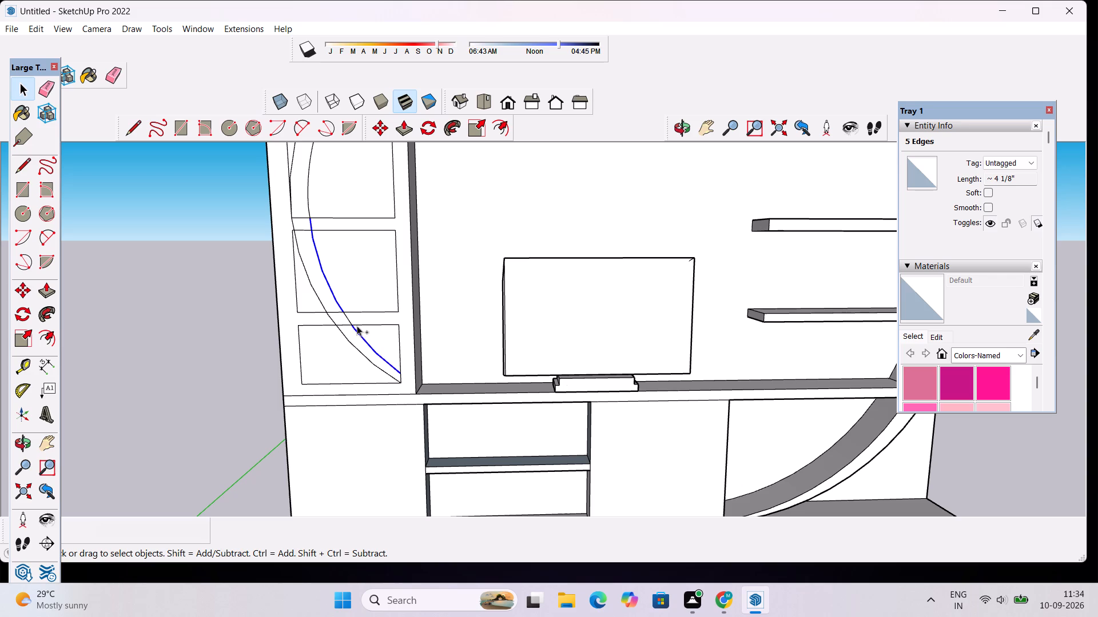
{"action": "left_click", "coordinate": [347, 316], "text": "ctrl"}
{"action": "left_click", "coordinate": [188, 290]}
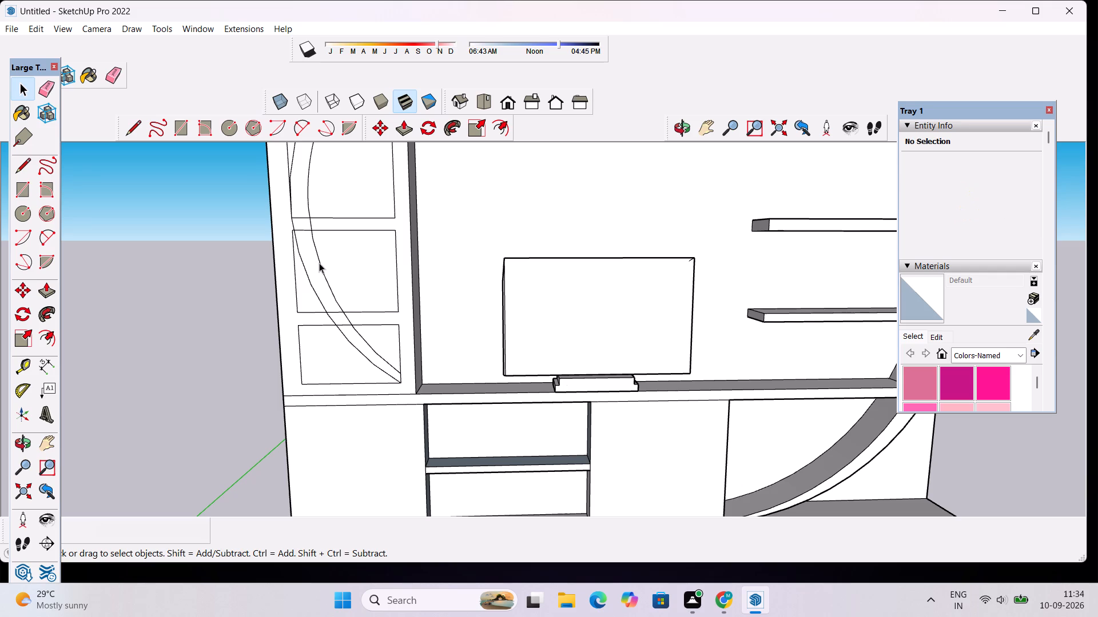
Set the inner arc's piece in the third cubby from the top to 10 segments.
{"action": "left_click", "coordinate": [319, 263]}
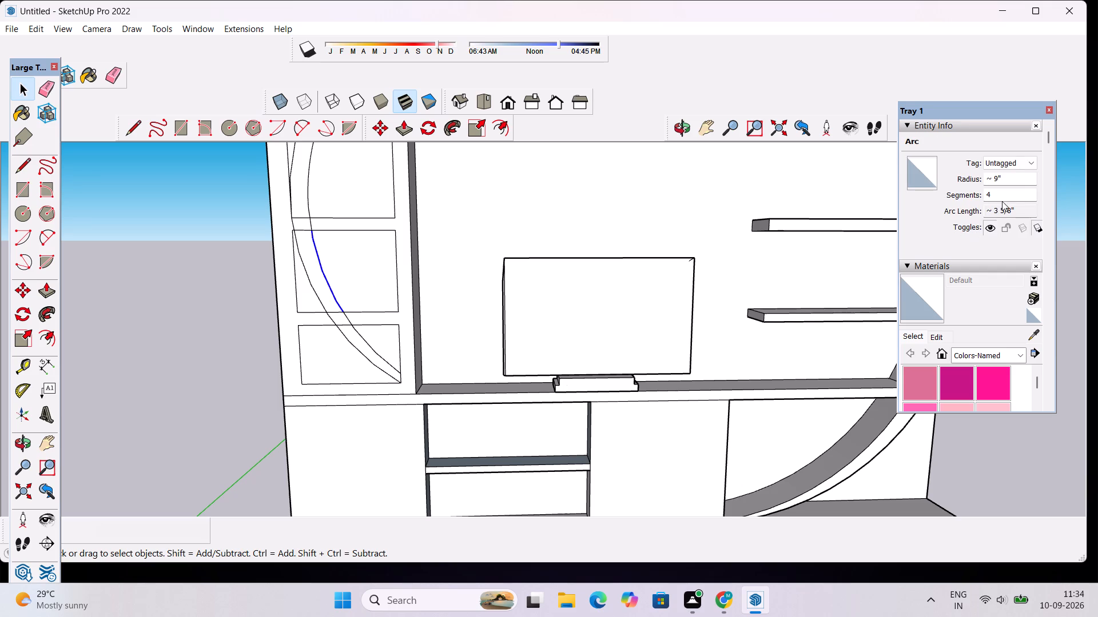
{"action": "left_click", "coordinate": [1002, 197]}
{"action": "key", "text": "BackSpace"}
{"action": "key", "text": "1"}
{"action": "key", "text": "0"}
{"action": "key", "text": "Return"}
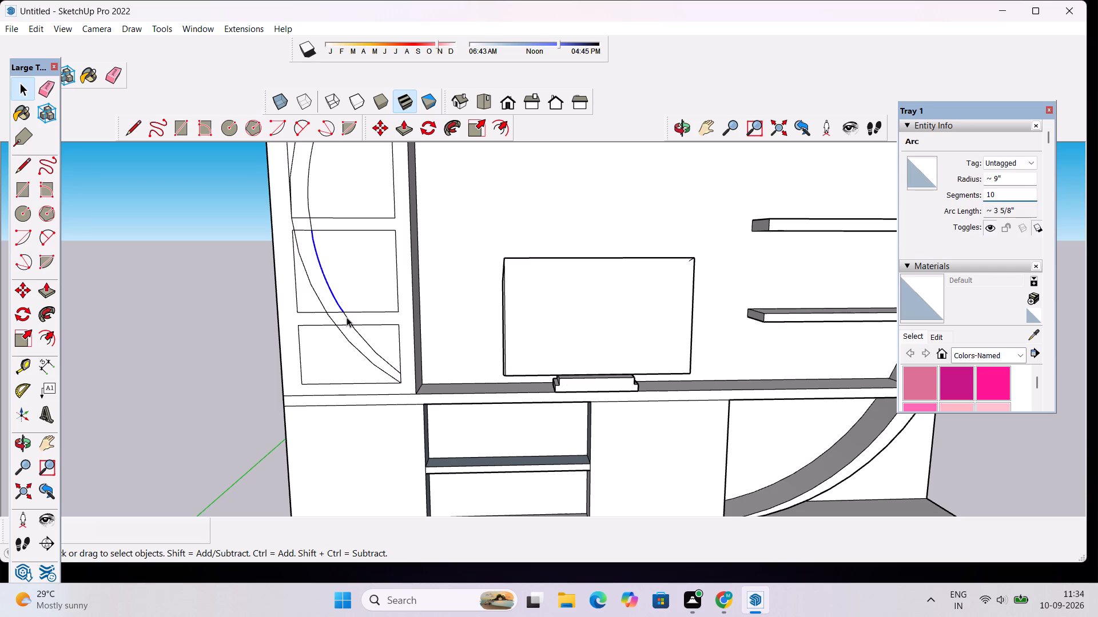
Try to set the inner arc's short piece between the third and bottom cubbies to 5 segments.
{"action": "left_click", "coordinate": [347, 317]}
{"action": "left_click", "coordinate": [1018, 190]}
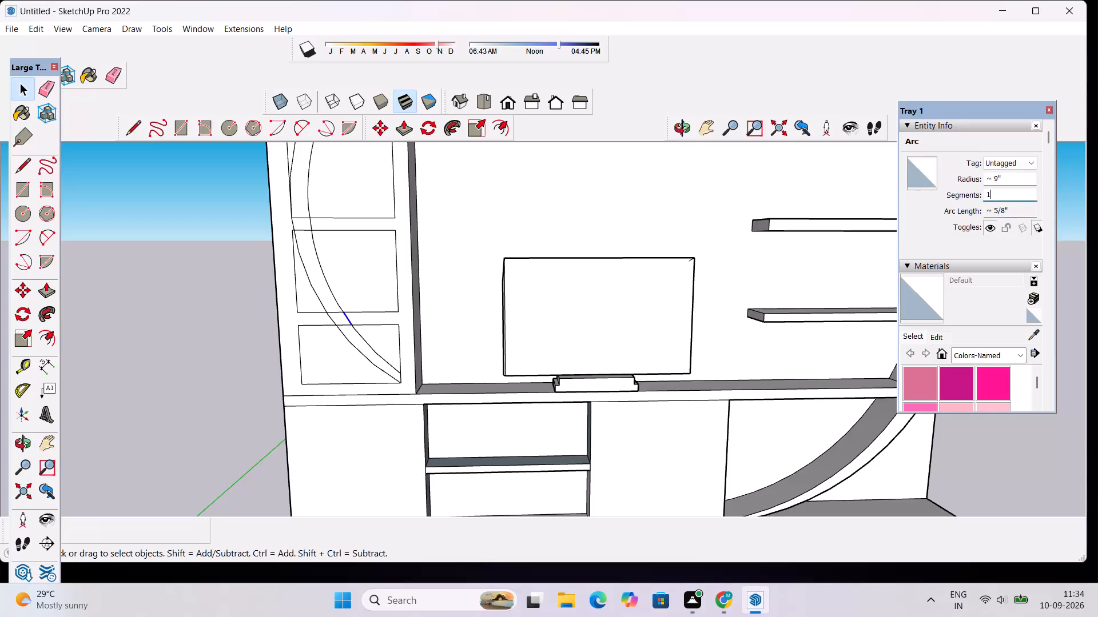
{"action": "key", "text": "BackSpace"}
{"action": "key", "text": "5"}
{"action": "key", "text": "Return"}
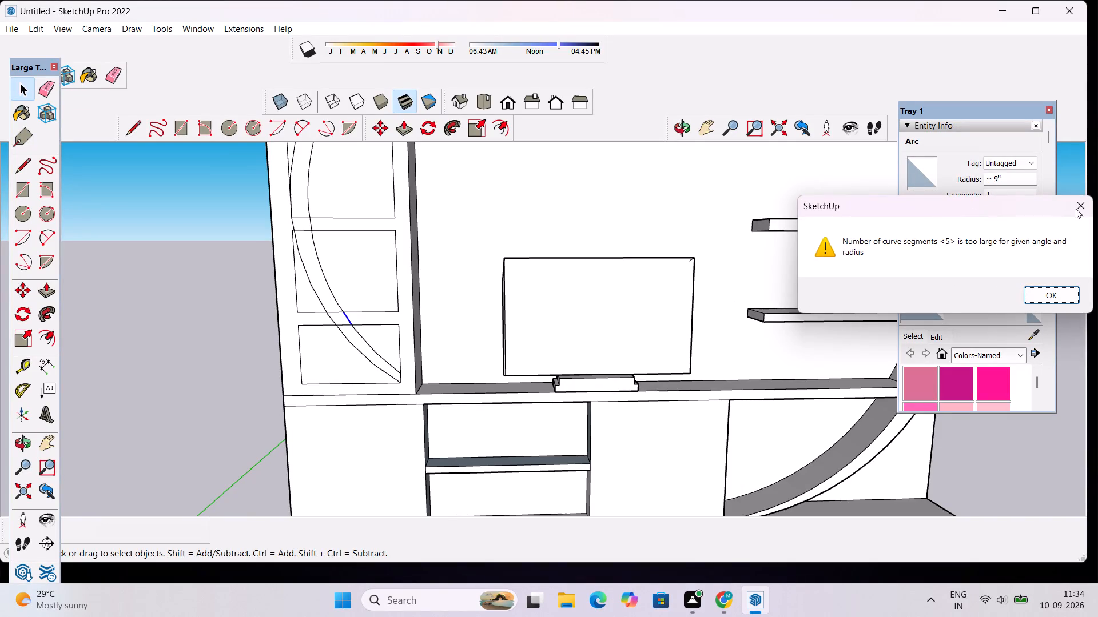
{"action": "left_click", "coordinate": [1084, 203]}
Set the inner arc's short piece between the third and bottom cubbies to 3 segments.
{"action": "left_click", "coordinate": [1005, 195]}
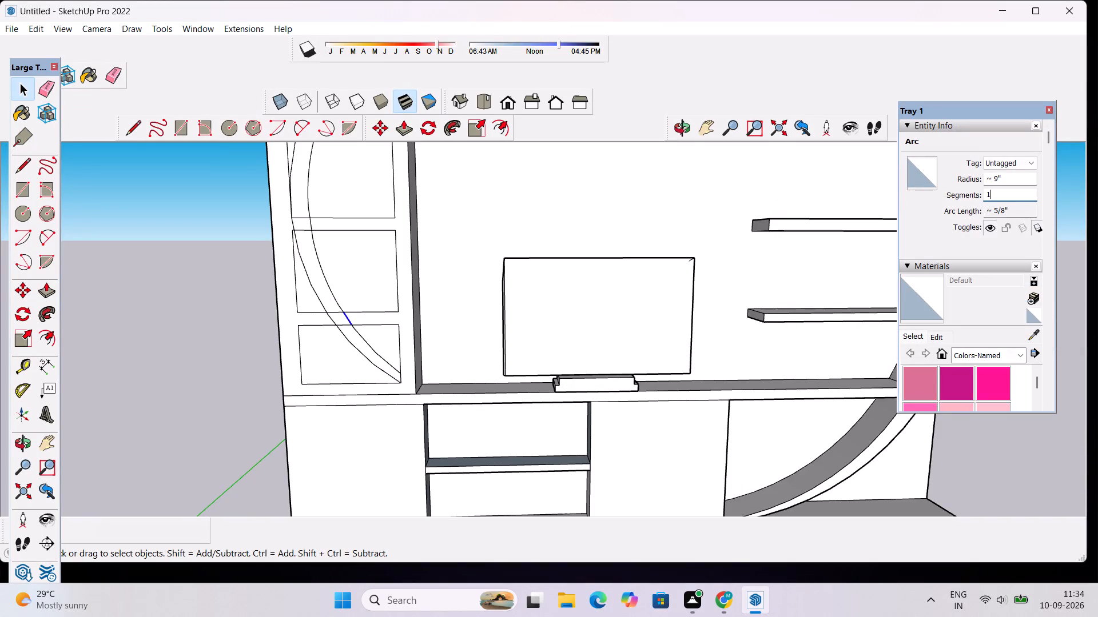
{"action": "key", "text": "BackSpace"}
{"action": "key", "text": "3"}
{"action": "key", "text": "Return"}
Set the inner arc's piece in the bottom cubby to 10 segments.
{"action": "scroll", "coordinate": [336, 310], "scroll_direction": "up", "scroll_amount": 20}
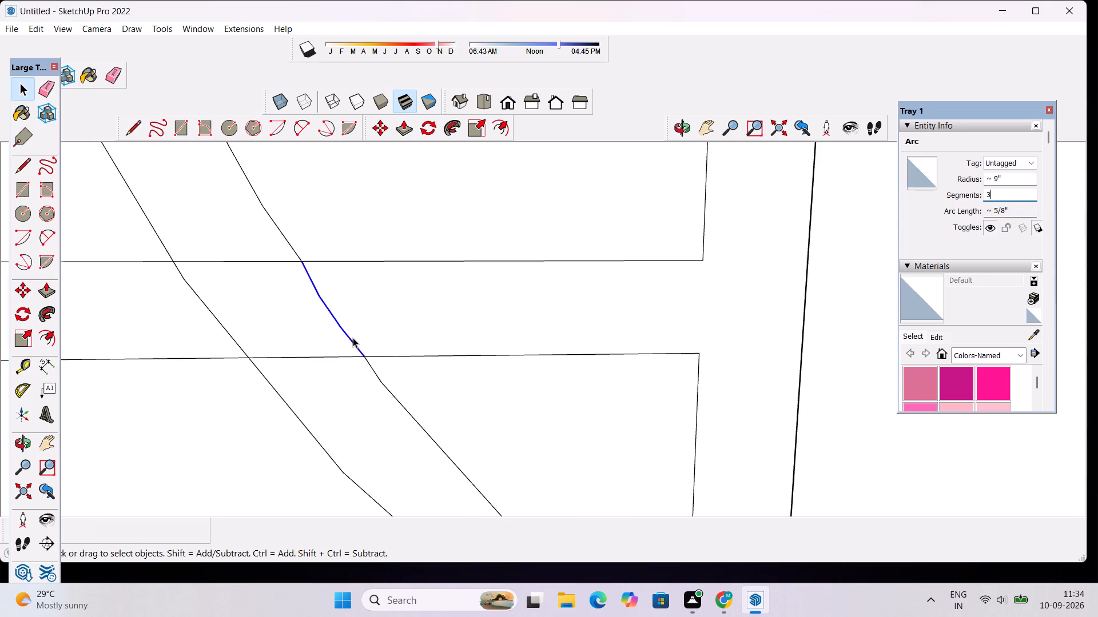
{"action": "scroll", "coordinate": [300, 263], "scroll_direction": "up", "scroll_amount": 6}
{"action": "scroll", "coordinate": [300, 259], "scroll_direction": "down", "scroll_amount": 19}
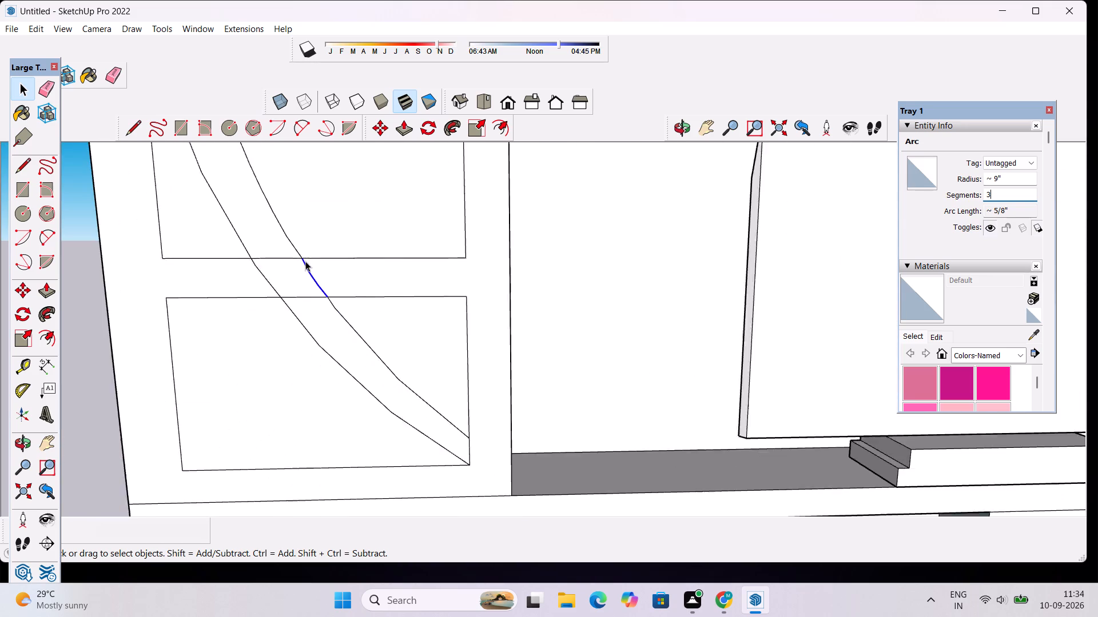
{"action": "scroll", "coordinate": [305, 261], "scroll_direction": "down", "scroll_amount": 18}
{"action": "scroll", "coordinate": [335, 297], "scroll_direction": "up", "scroll_amount": 3}
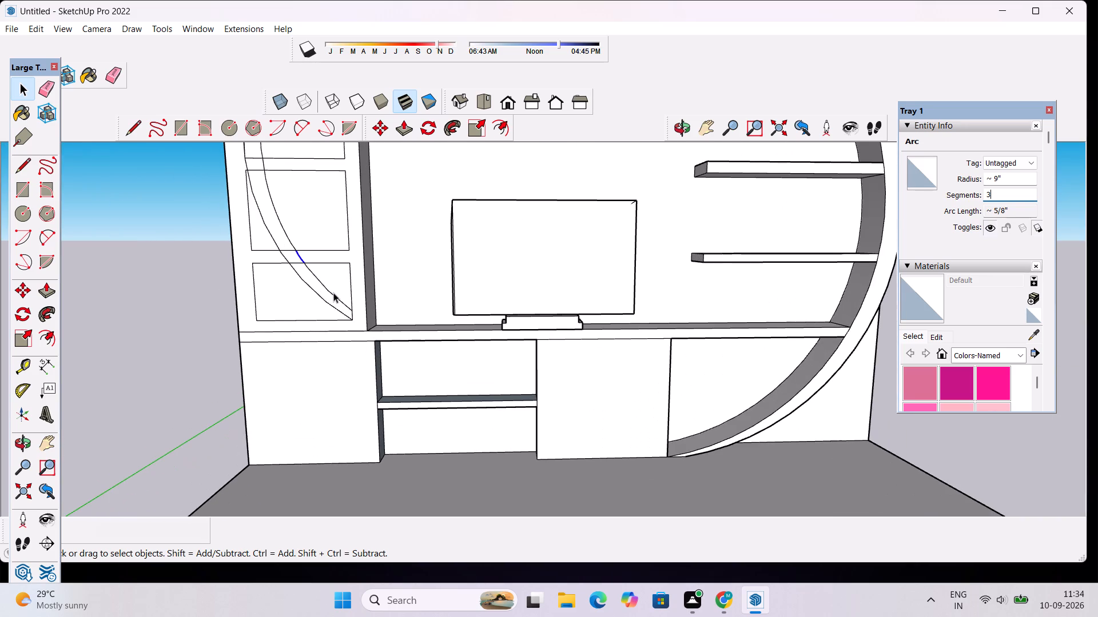
{"action": "left_click", "coordinate": [333, 295]}
{"action": "left_click", "coordinate": [997, 197]}
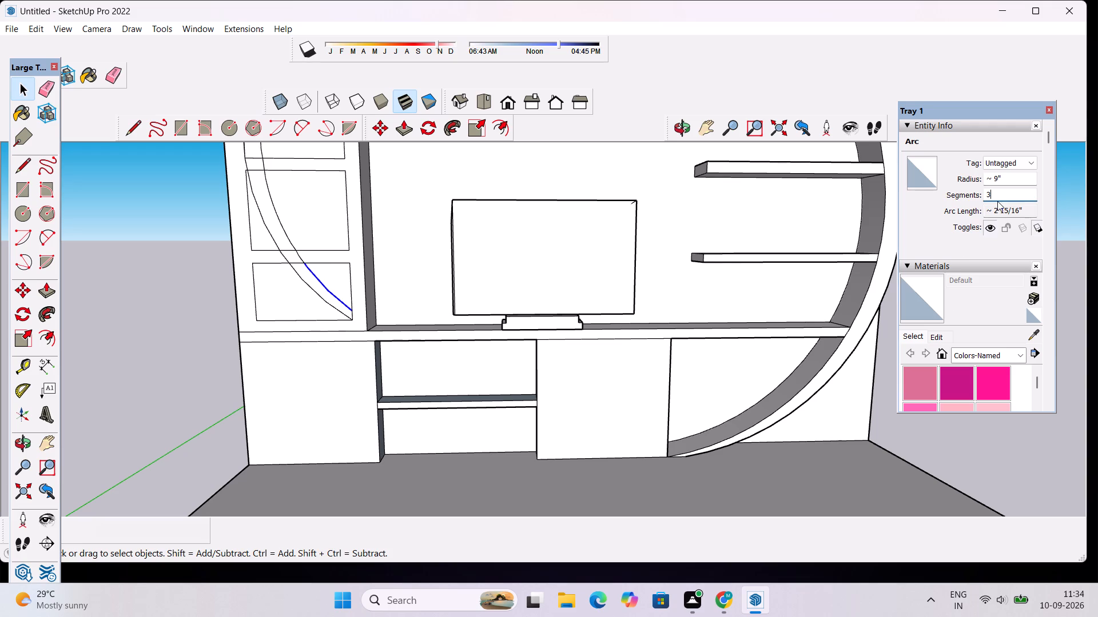
{"action": "key", "text": "BackSpace"}
{"action": "type", "text": "10"}
{"action": "key", "text": "Return"}
Set the outer arc's piece in the bottom cubby to 10 segments.
{"action": "scroll", "coordinate": [291, 253], "scroll_direction": "up", "scroll_amount": 5}
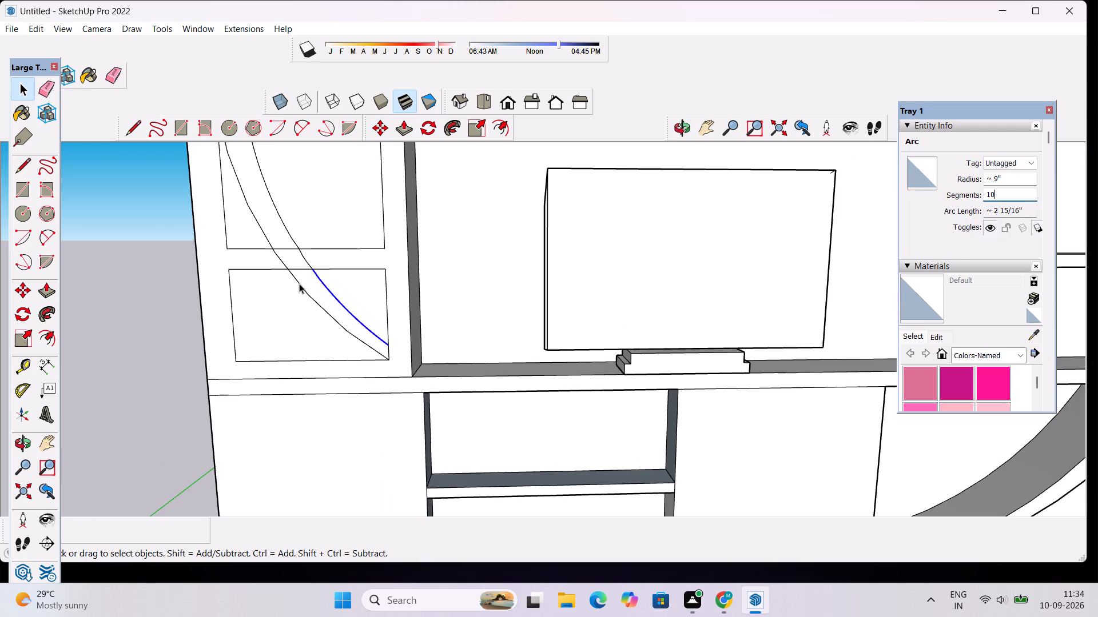
{"action": "left_click", "coordinate": [299, 283]}
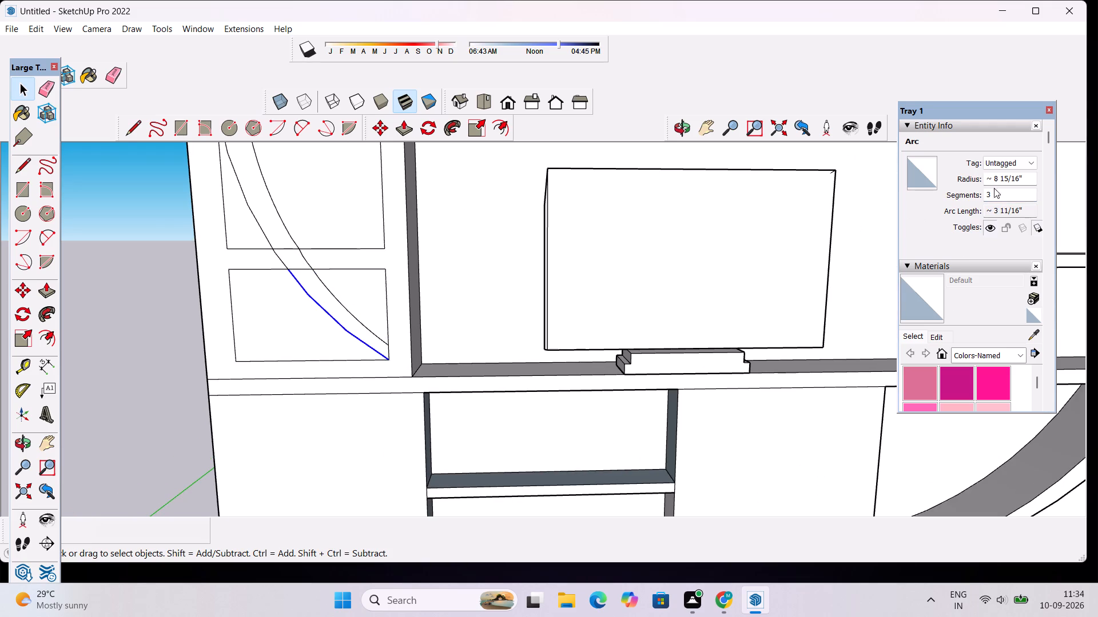
{"action": "left_click", "coordinate": [1000, 188]}
{"action": "left_click_drag", "start_coordinate": [1004, 197], "coordinate": [980, 218]}
{"action": "key", "text": "BackSpace"}
{"action": "type", "text": "10"}
{"action": "key", "text": "Return"}
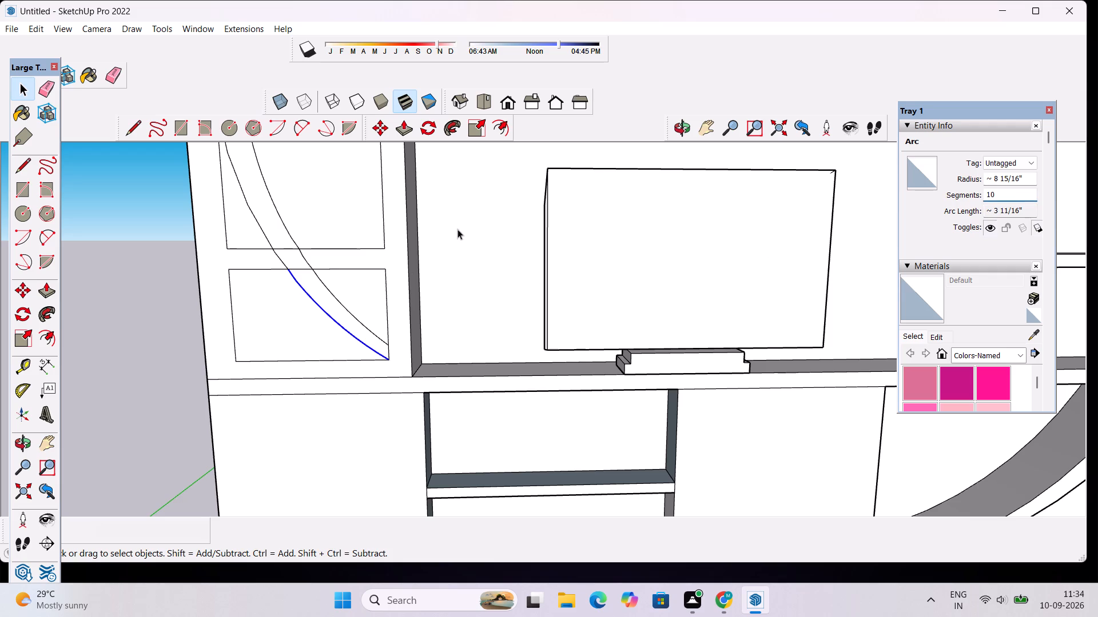
Set the outer arc's piece in the third cubby from the top to 10 segments.
{"action": "scroll", "coordinate": [257, 231], "scroll_direction": "up", "scroll_amount": 4}
{"action": "left_click", "coordinate": [261, 224]}
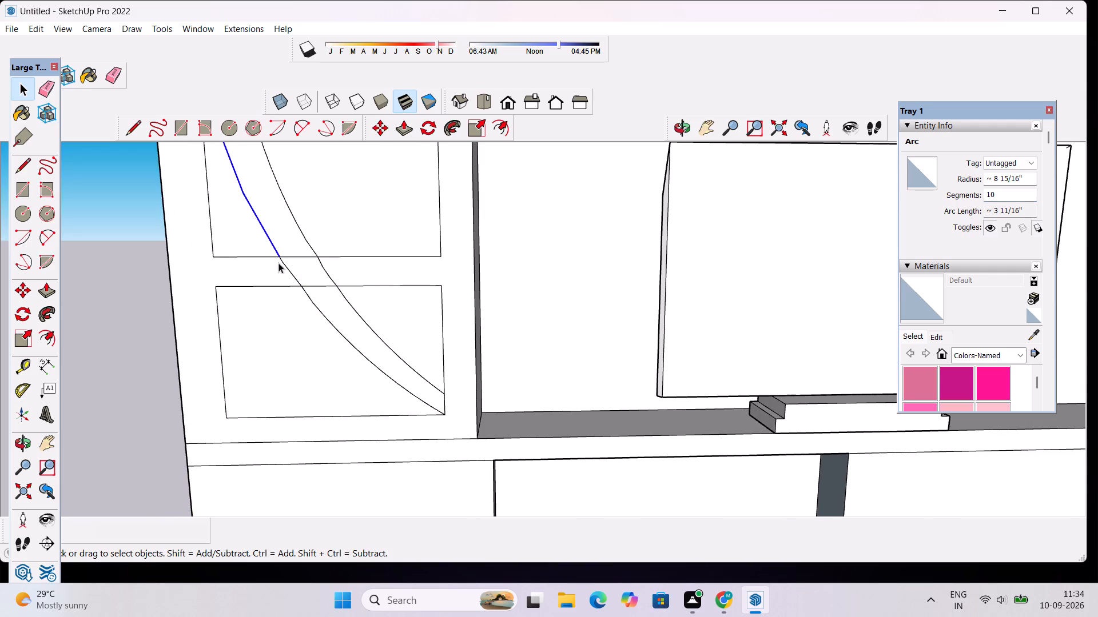
{"action": "left_click", "coordinate": [1008, 197]}
{"action": "key", "text": "BackSpace"}
{"action": "key", "text": "1"}
{"action": "key", "text": "0"}
{"action": "key", "text": "Return"}
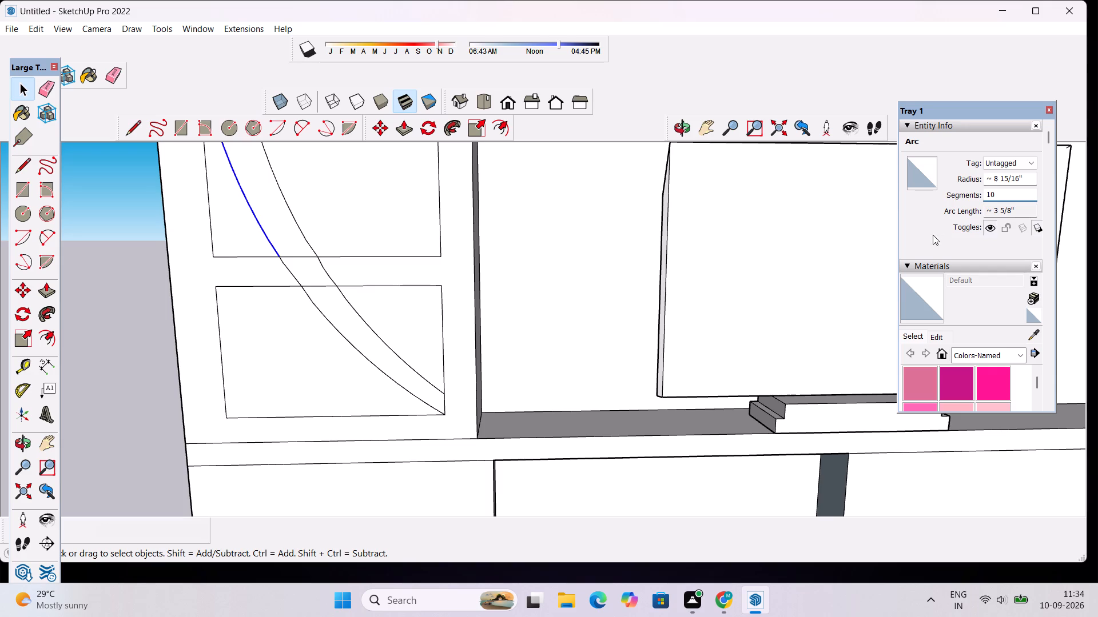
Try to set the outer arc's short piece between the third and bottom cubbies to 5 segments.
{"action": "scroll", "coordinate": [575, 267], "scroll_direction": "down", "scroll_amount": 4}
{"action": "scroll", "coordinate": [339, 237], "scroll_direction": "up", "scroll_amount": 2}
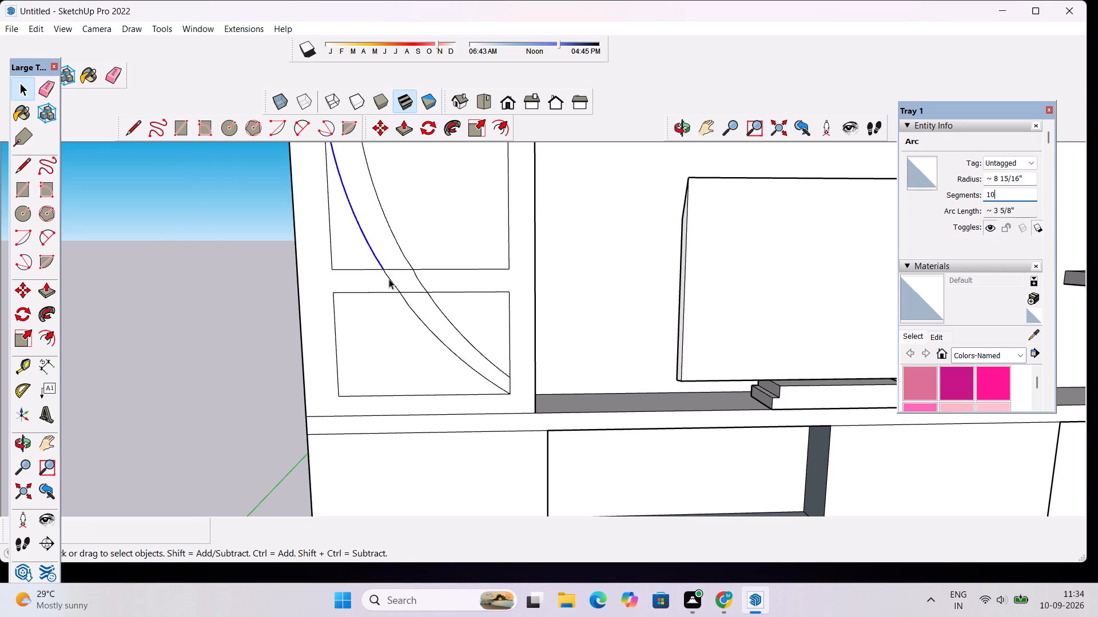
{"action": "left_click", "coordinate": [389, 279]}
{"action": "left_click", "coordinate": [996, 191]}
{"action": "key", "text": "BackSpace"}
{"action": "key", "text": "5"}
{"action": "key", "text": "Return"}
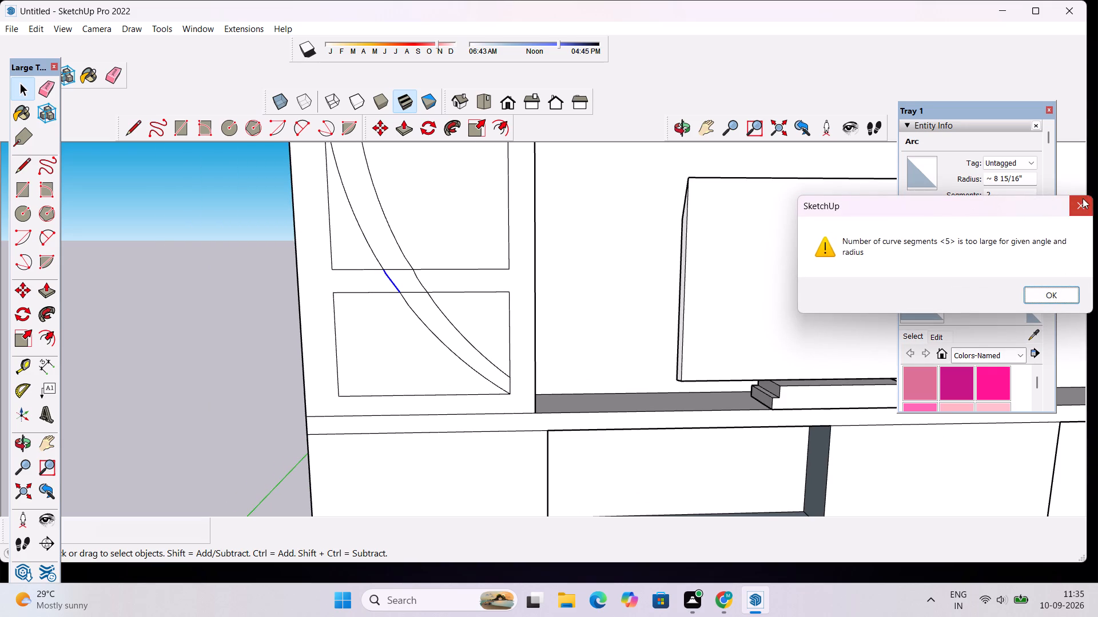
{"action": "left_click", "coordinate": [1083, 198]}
Set the outer arc's short piece between the third and bottom cubbies to 4 segments.
{"action": "left_click", "coordinate": [1013, 198]}
{"action": "key", "text": "BackSpace"}
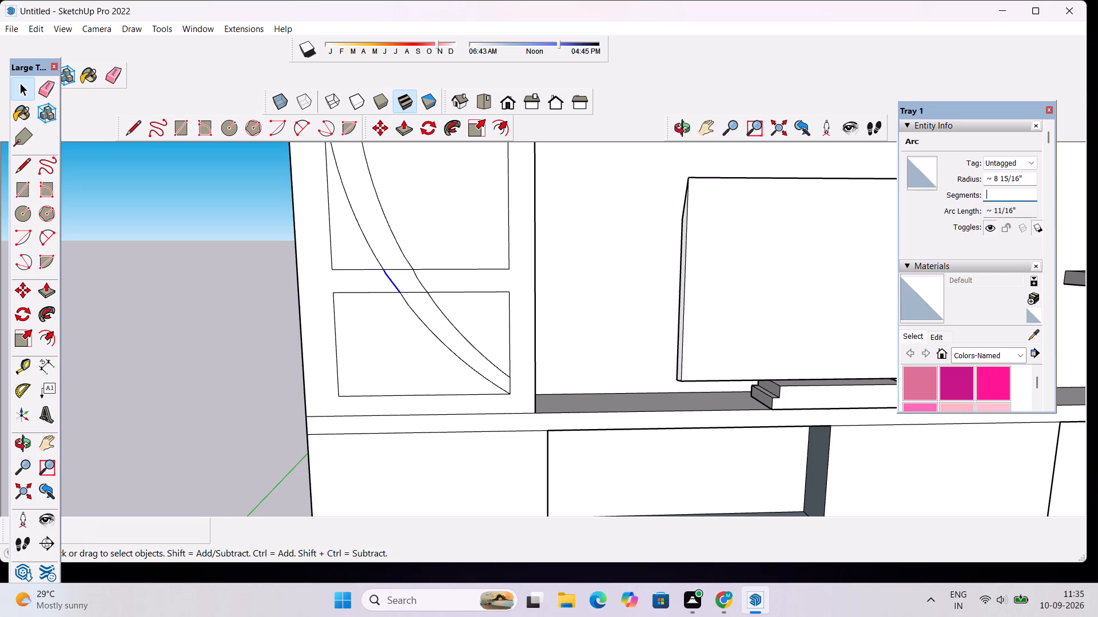
{"action": "key", "text": "4"}
{"action": "key", "text": "Return"}
{"action": "key", "text": "Return"}
Set the outer arc's piece in the top cubby to 10 segments.
{"action": "scroll", "coordinate": [368, 294], "scroll_direction": "down", "scroll_amount": 17}
{"action": "scroll", "coordinate": [360, 185], "scroll_direction": "up", "scroll_amount": 11}
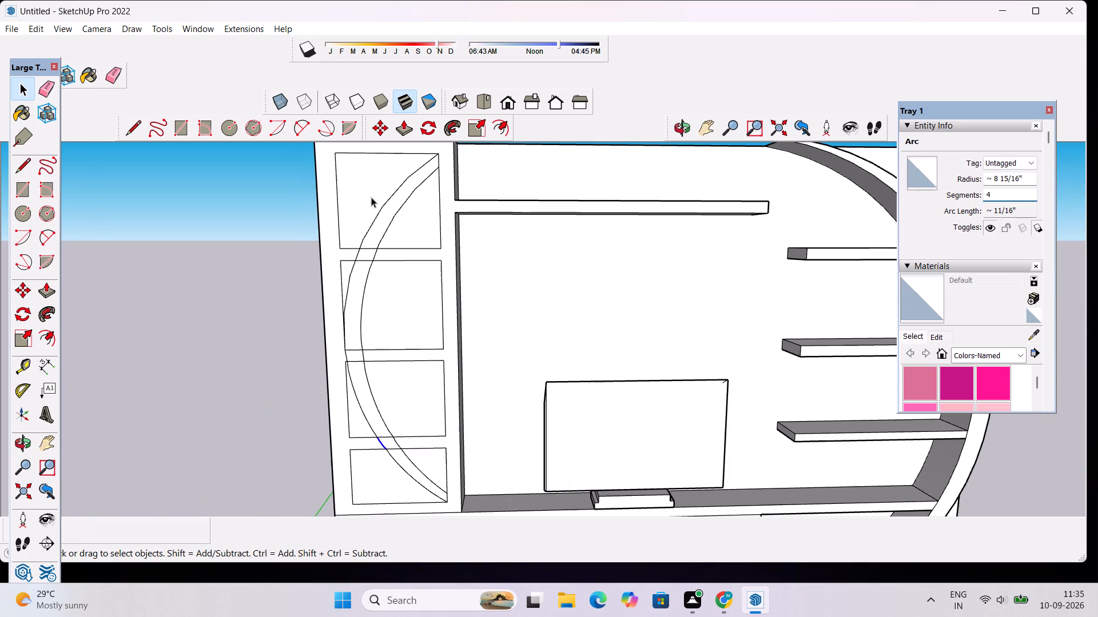
{"action": "left_click", "coordinate": [376, 219]}
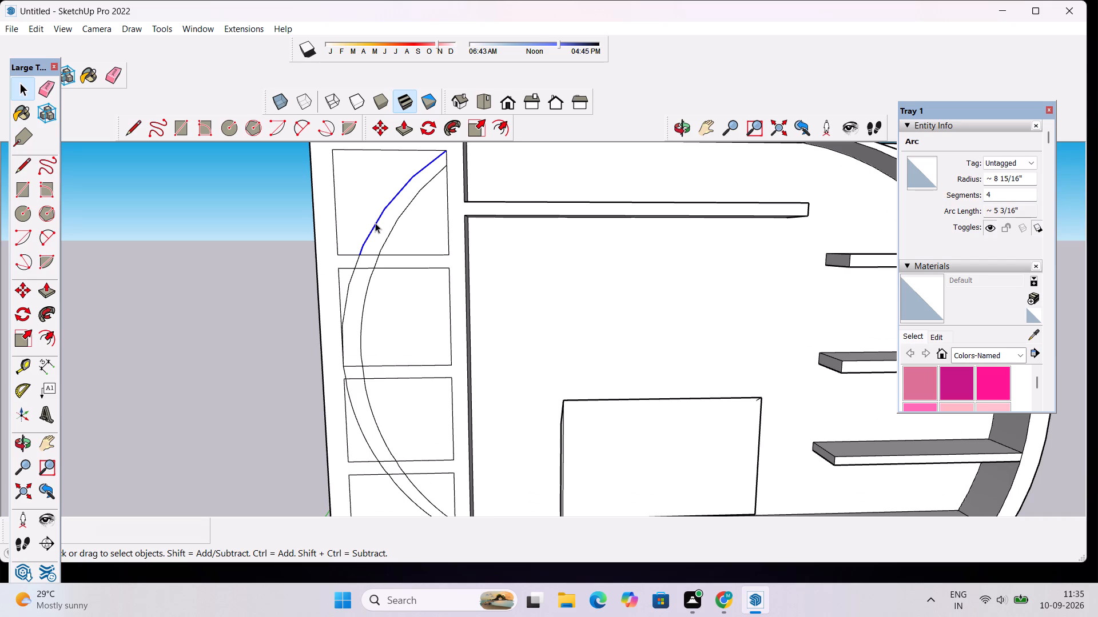
{"action": "left_click", "coordinate": [995, 192]}
{"action": "key", "text": "BackSpace"}
{"action": "key", "text": "1"}
{"action": "key", "text": "0"}
{"action": "key", "text": "Return"}
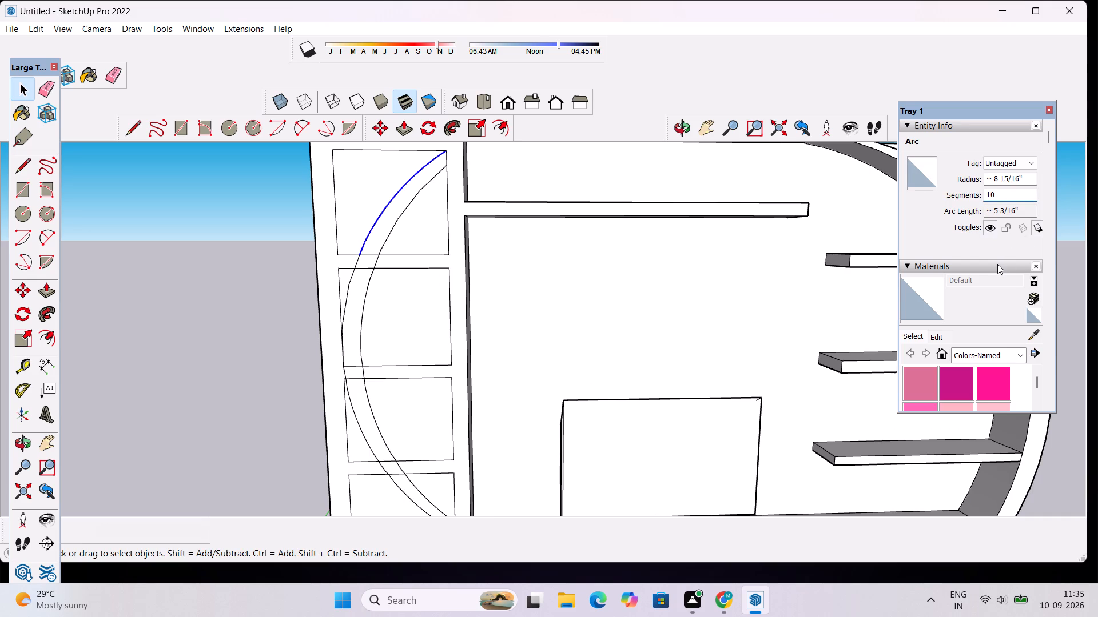
Set the outer arc's short piece between the top and second cubbies to 3 segments.
{"action": "scroll", "coordinate": [346, 267], "scroll_direction": "up", "scroll_amount": 5}
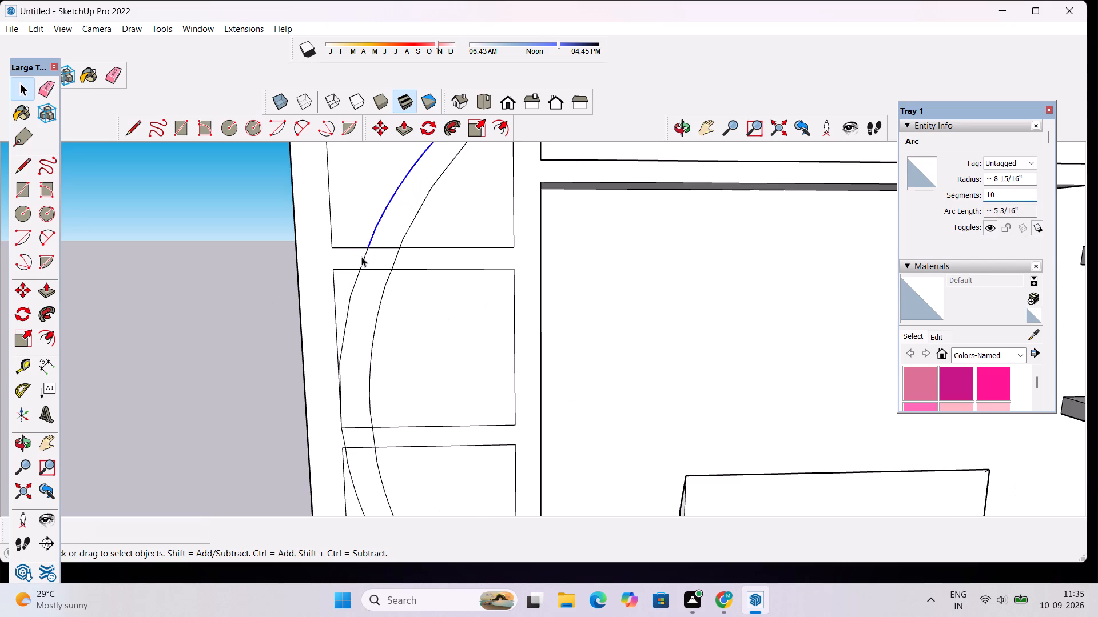
{"action": "left_click", "coordinate": [363, 260]}
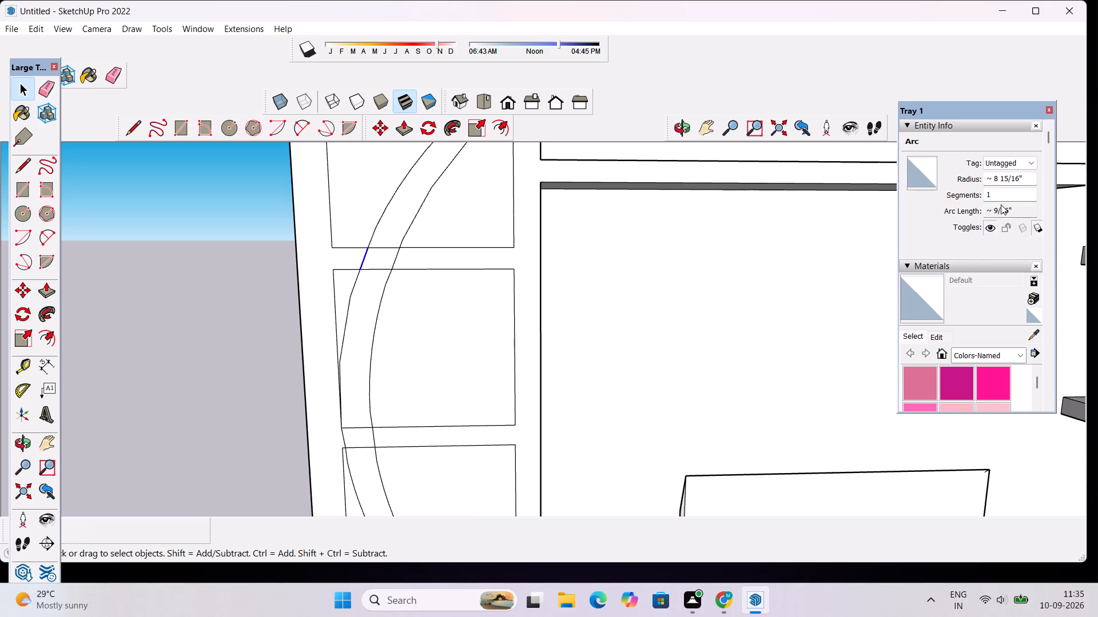
{"action": "left_click", "coordinate": [1002, 198]}
{"action": "key", "text": "BackSpace"}
{"action": "key", "text": "BackSpace"}
{"action": "key", "text": "3"}
{"action": "key", "text": "Return"}
Set the outer arc's piece in the second cubby from the top to 10 segments.
{"action": "left_click", "coordinate": [356, 277]}
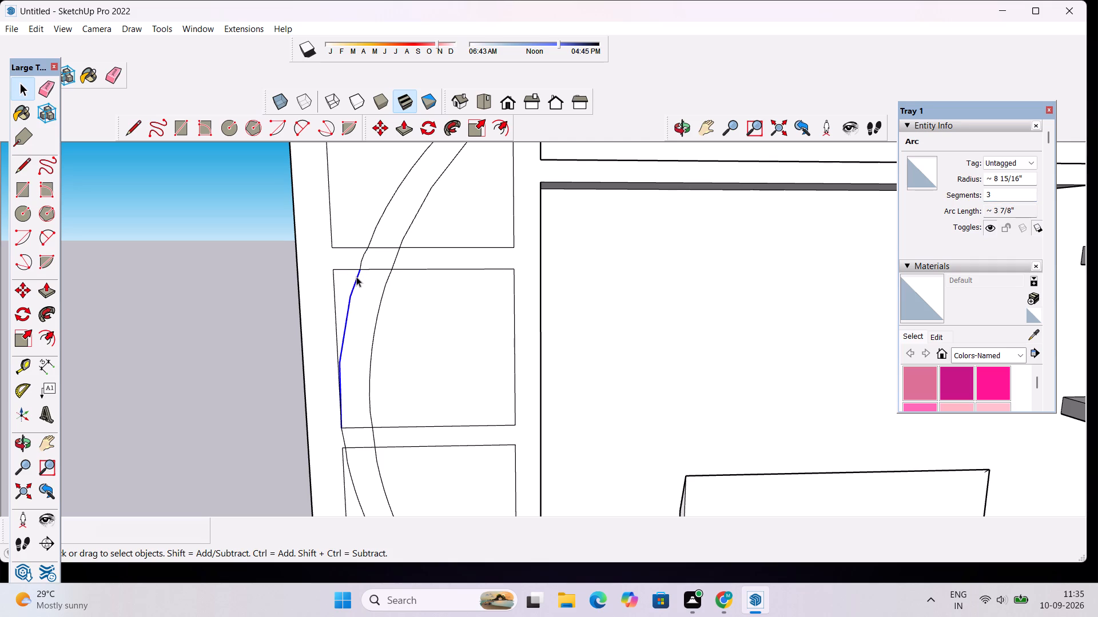
{"action": "left_click", "coordinate": [1024, 196]}
{"action": "key", "text": "BackSpace"}
{"action": "key", "text": "1"}
{"action": "key", "text": "0"}
{"action": "key", "text": "Return"}
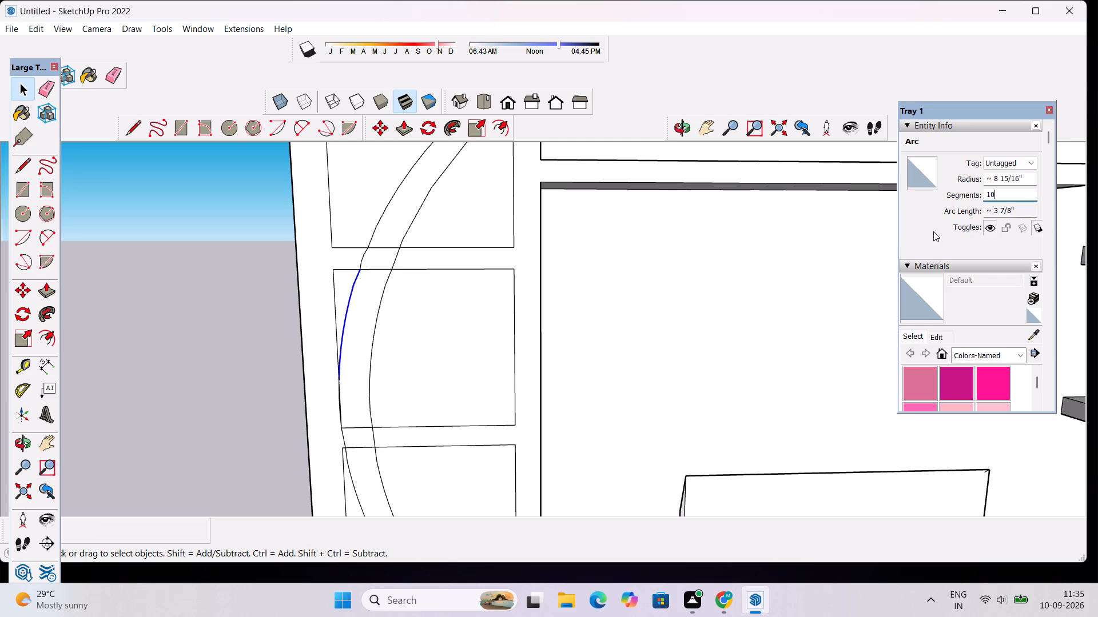
Delete the faces on both sides of the curved band in the top and second cubbies, keeping the band.
{"action": "scroll", "coordinate": [389, 331], "scroll_direction": "down", "scroll_amount": 9}
{"action": "key", "text": "space"}
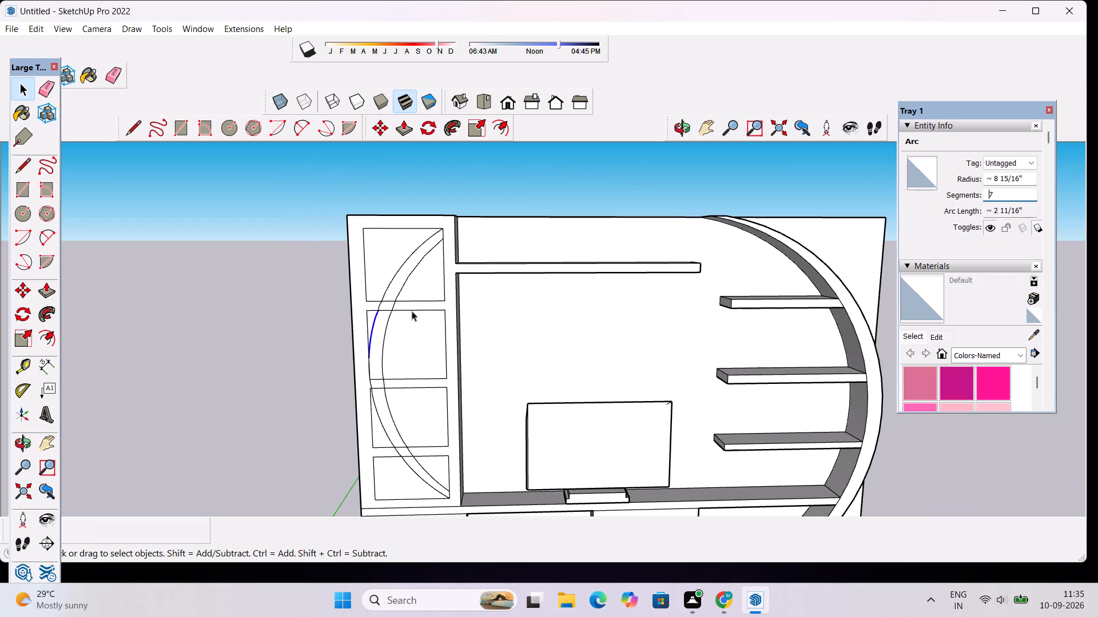
{"action": "left_click", "coordinate": [428, 270]}
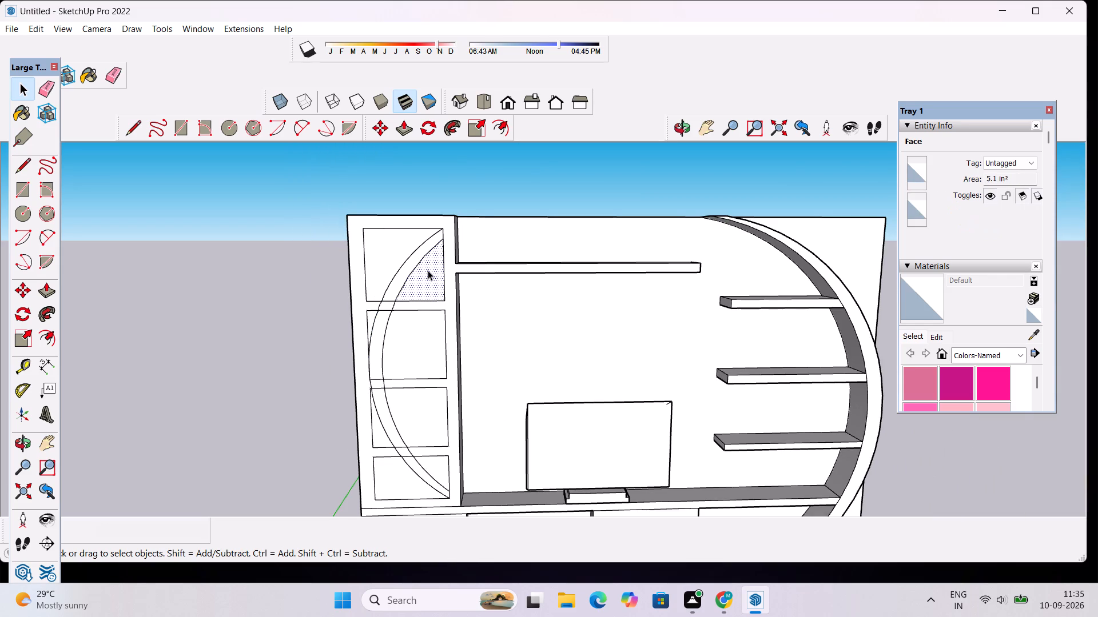
{"action": "key", "text": "Delete"}
{"action": "left_click", "coordinate": [394, 254]}
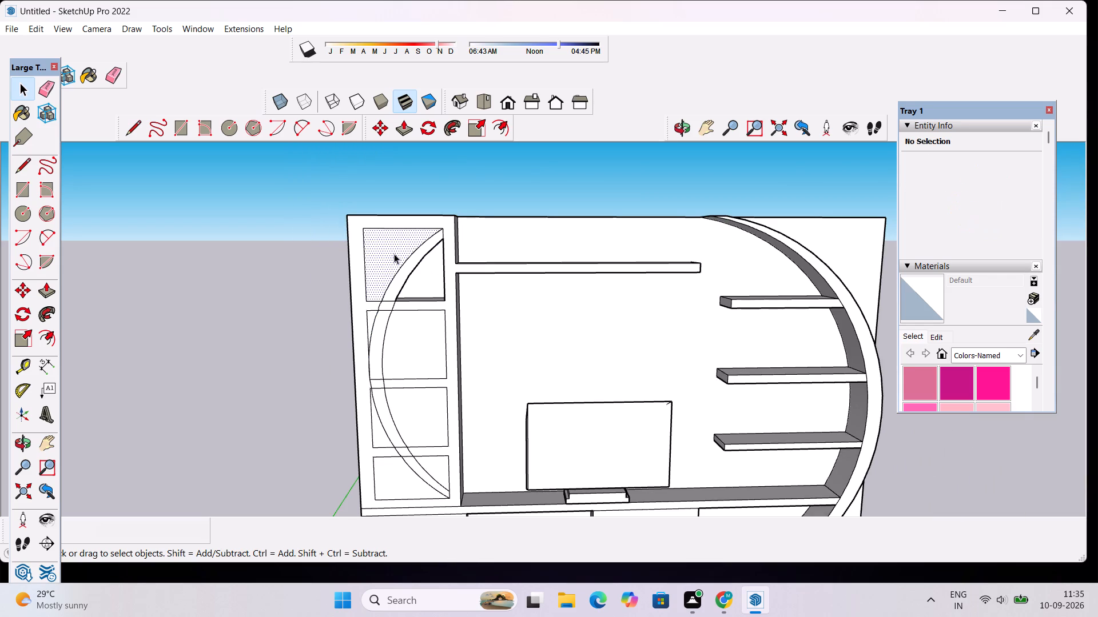
{"action": "key", "text": "Delete"}
{"action": "left_click", "coordinate": [419, 334]}
{"action": "key", "text": "Delete"}
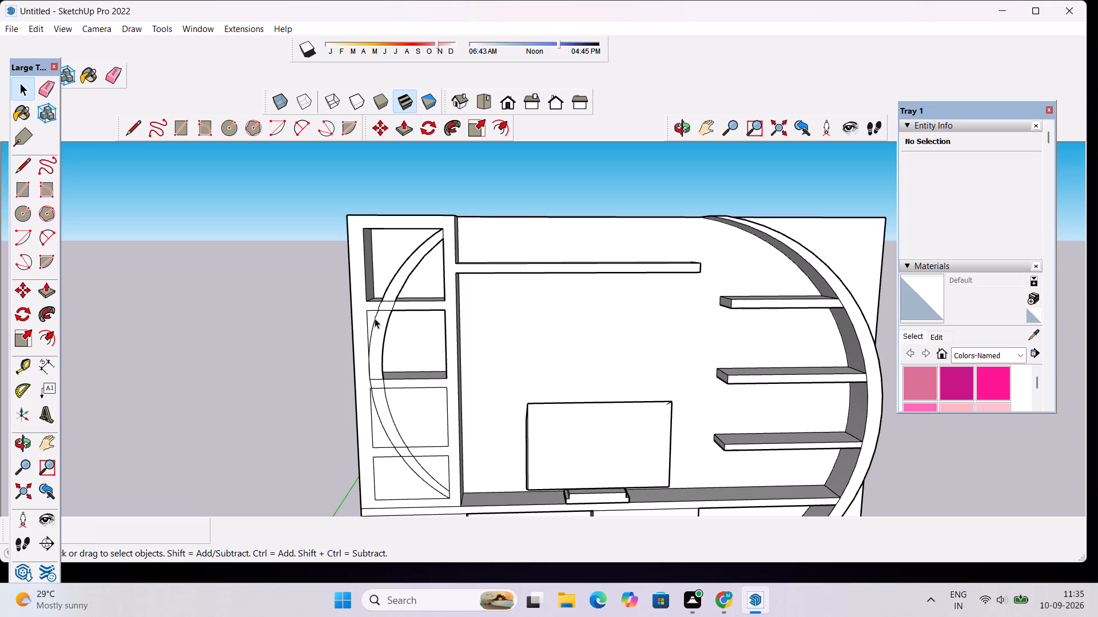
{"action": "scroll", "coordinate": [373, 316], "scroll_direction": "up", "scroll_amount": 4}
{"action": "left_click", "coordinate": [372, 315]}
{"action": "key", "text": "Delete"}
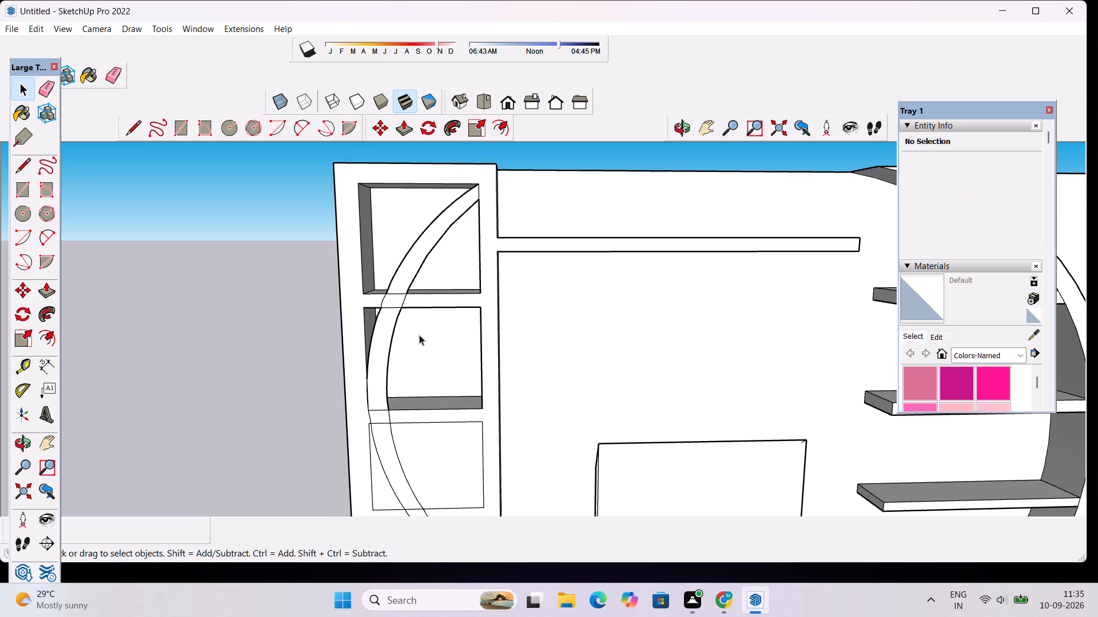
Delete the faces on both sides of the curved band in the third and bottom cubbies, keeping the band.
{"action": "scroll", "coordinate": [419, 335], "scroll_direction": "down", "scroll_amount": 4}
{"action": "left_click", "coordinate": [429, 422]}
{"action": "key", "text": "Delete"}
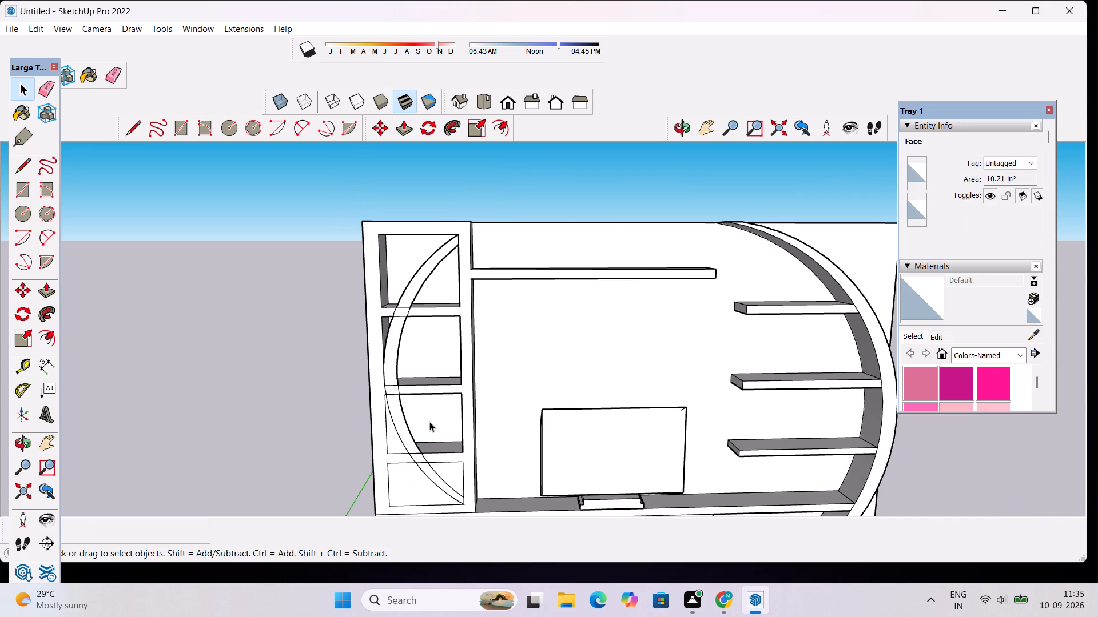
{"action": "scroll", "coordinate": [384, 426], "scroll_direction": "up", "scroll_amount": 4}
{"action": "left_click", "coordinate": [400, 445]}
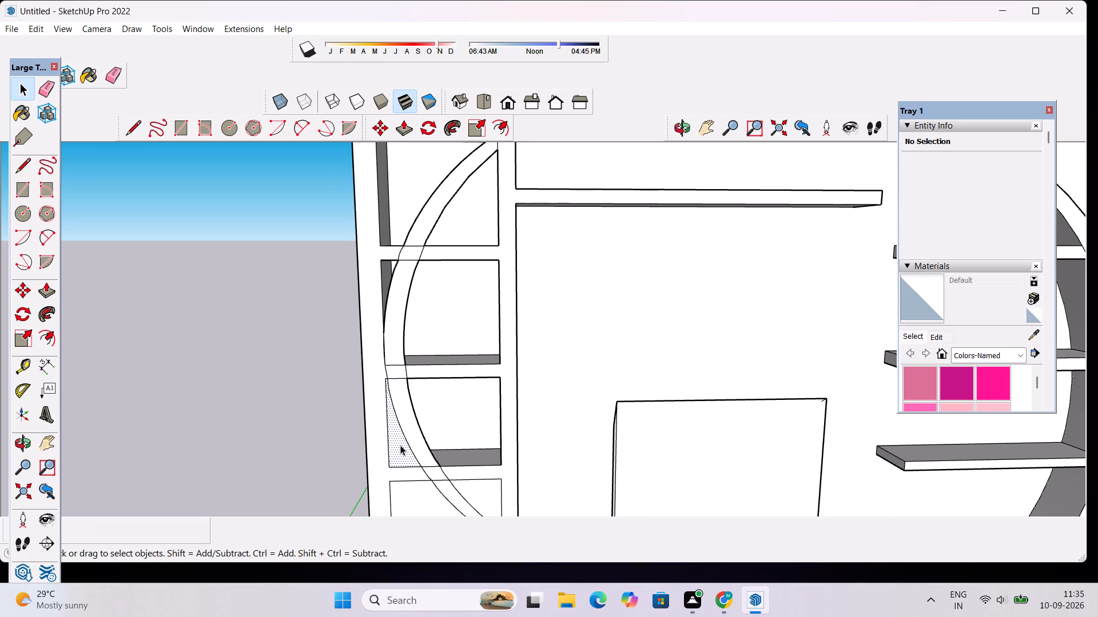
{"action": "key", "text": "Delete"}
{"action": "scroll", "coordinate": [425, 370], "scroll_direction": "down", "scroll_amount": 4}
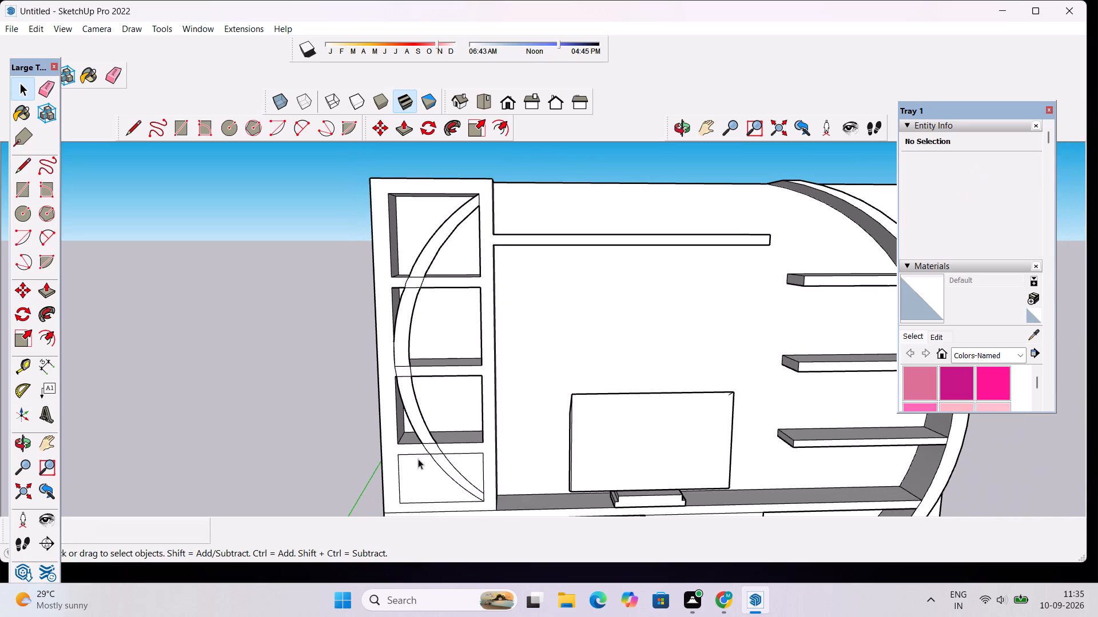
{"action": "left_click", "coordinate": [418, 459]}
{"action": "key", "text": "Delete"}
{"action": "left_click", "coordinate": [465, 454]}
{"action": "key", "text": "Delete"}
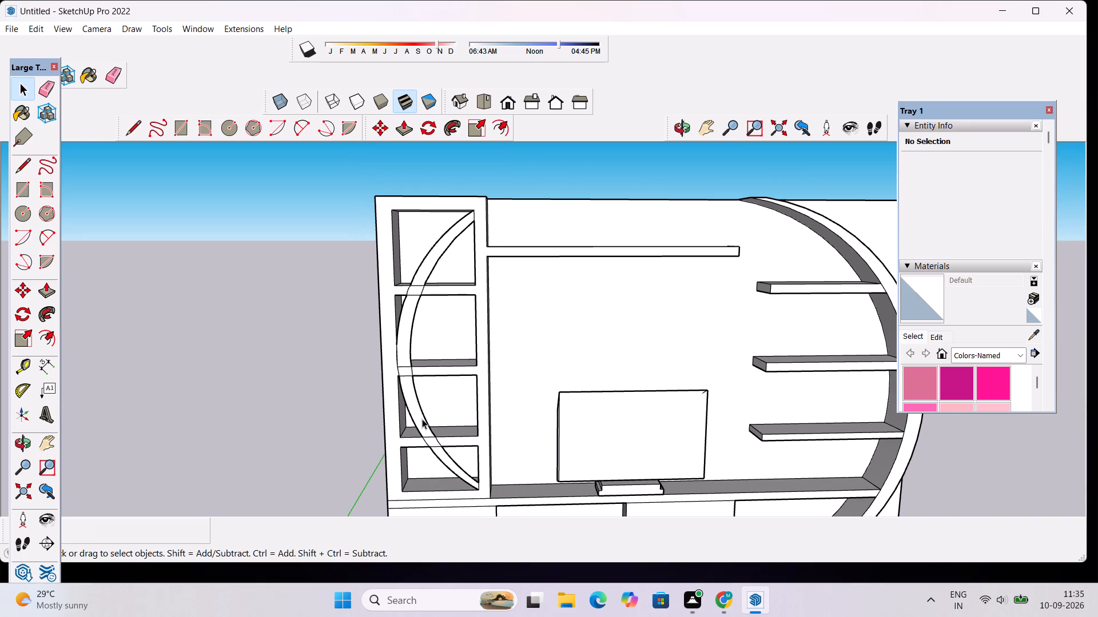
Push/Pull the curved band's piece in the third cubby outward by 0.5".
{"action": "left_click", "coordinate": [412, 403]}
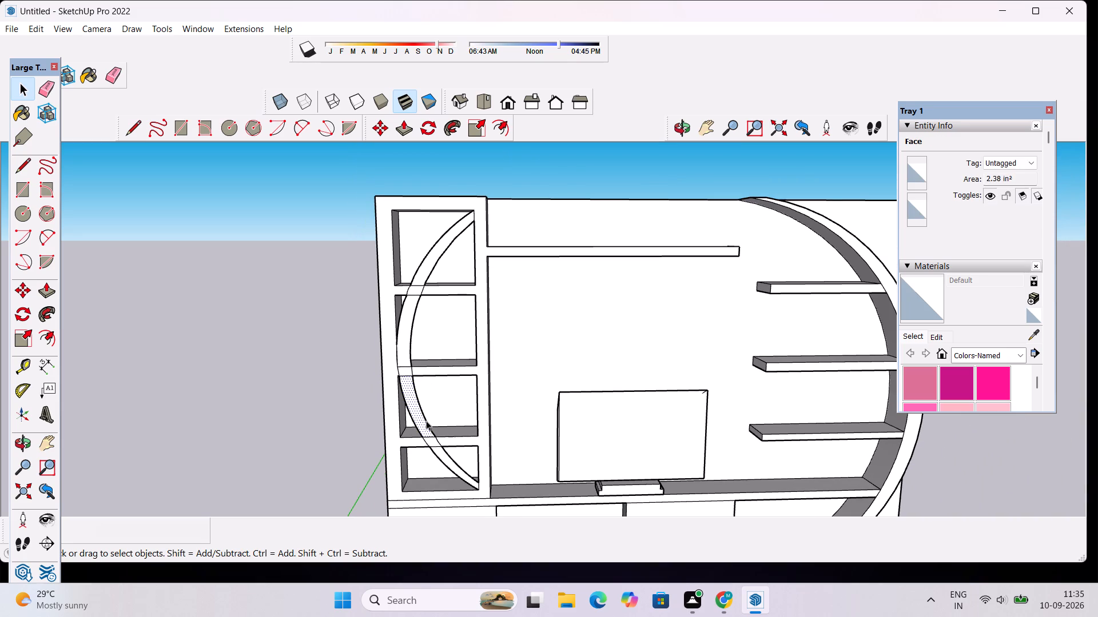
{"action": "key", "text": "p"}
{"action": "scroll", "coordinate": [417, 417], "scroll_direction": "up", "scroll_amount": 5}
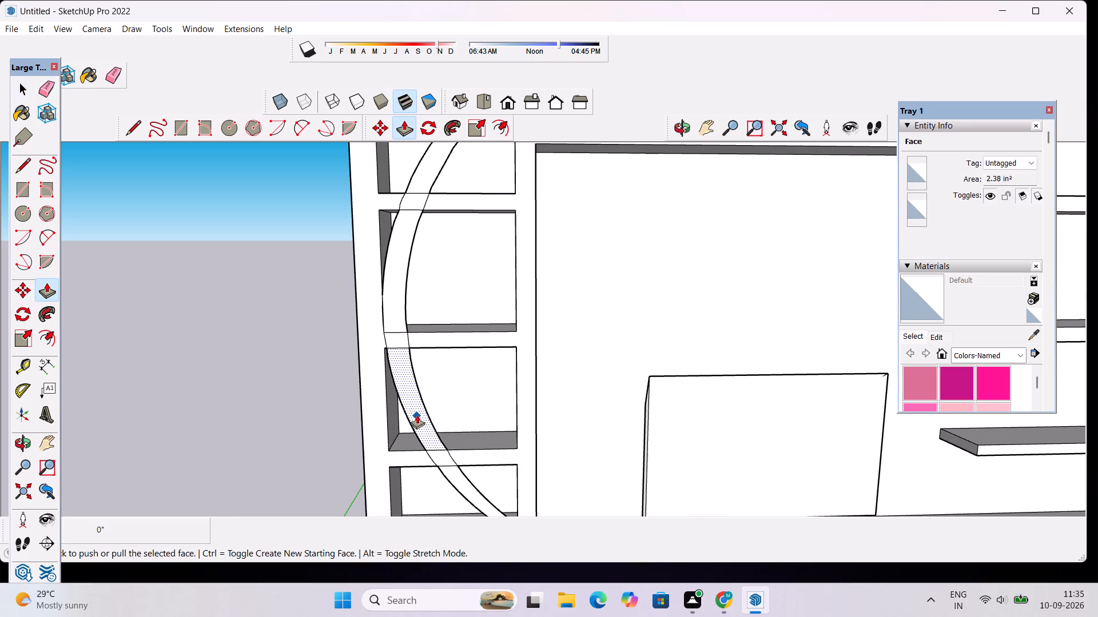
{"action": "left_click", "coordinate": [418, 413]}
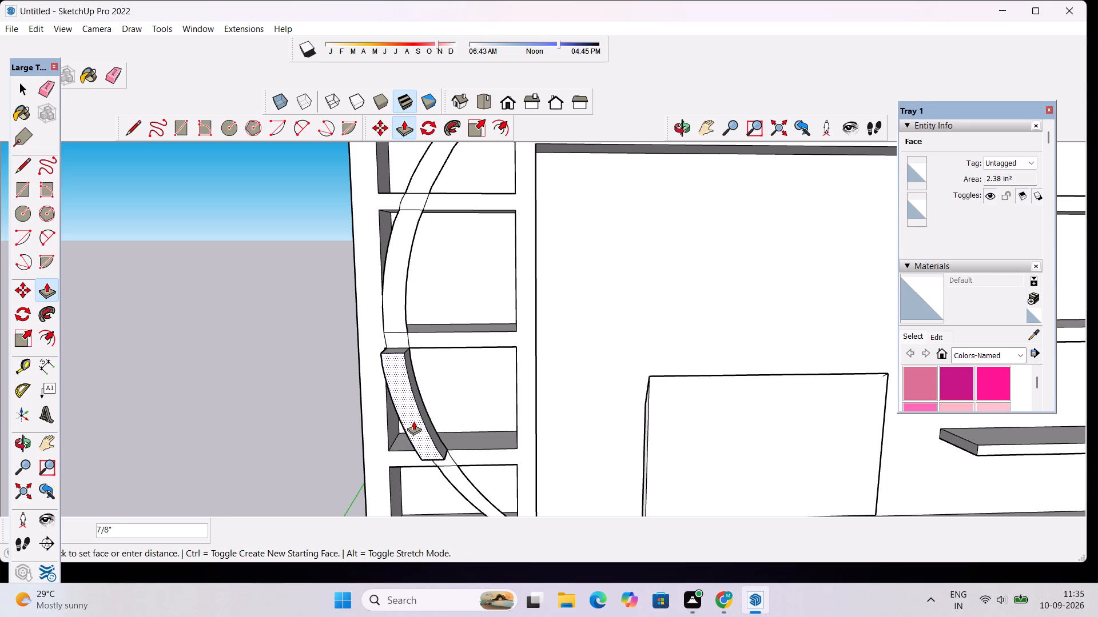
{"action": "type", "text": "0."}
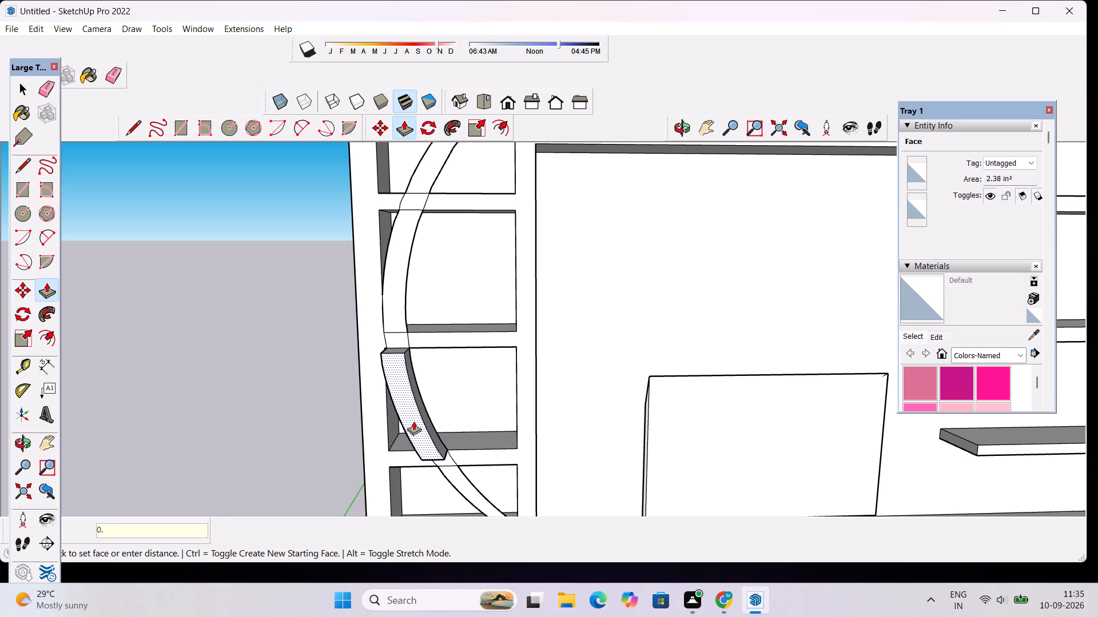
{"action": "type", "text": "5\""}
{"action": "key", "text": "Return"}
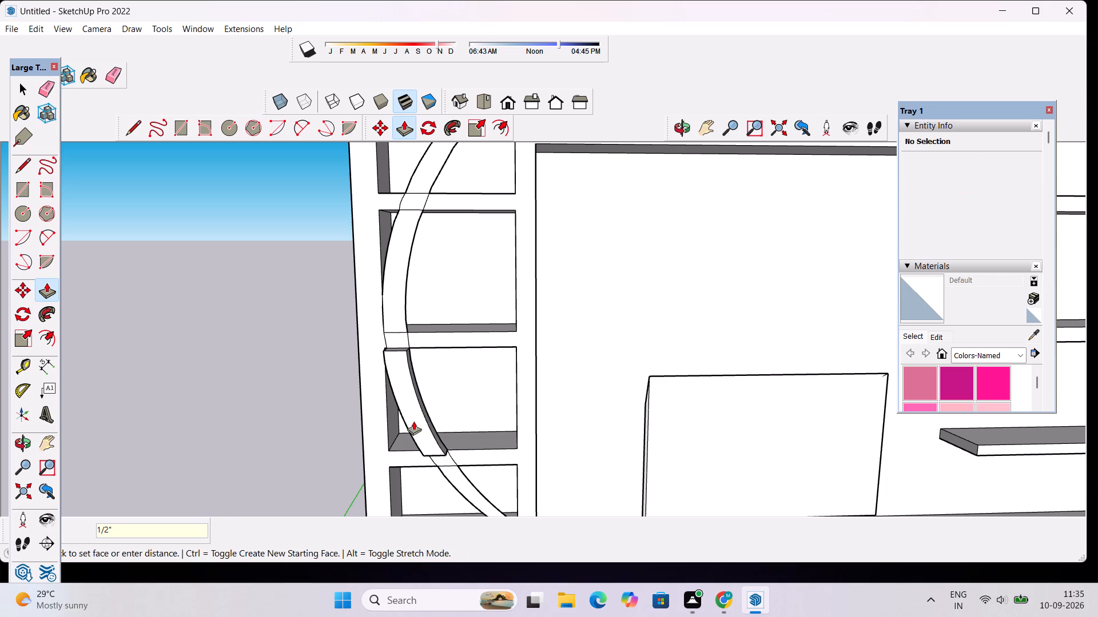
Push/Pull the band's pieces from above the third cubby up through the top cubby outward 1/2", flush with the raised piece.
{"action": "left_click", "coordinate": [396, 338]}
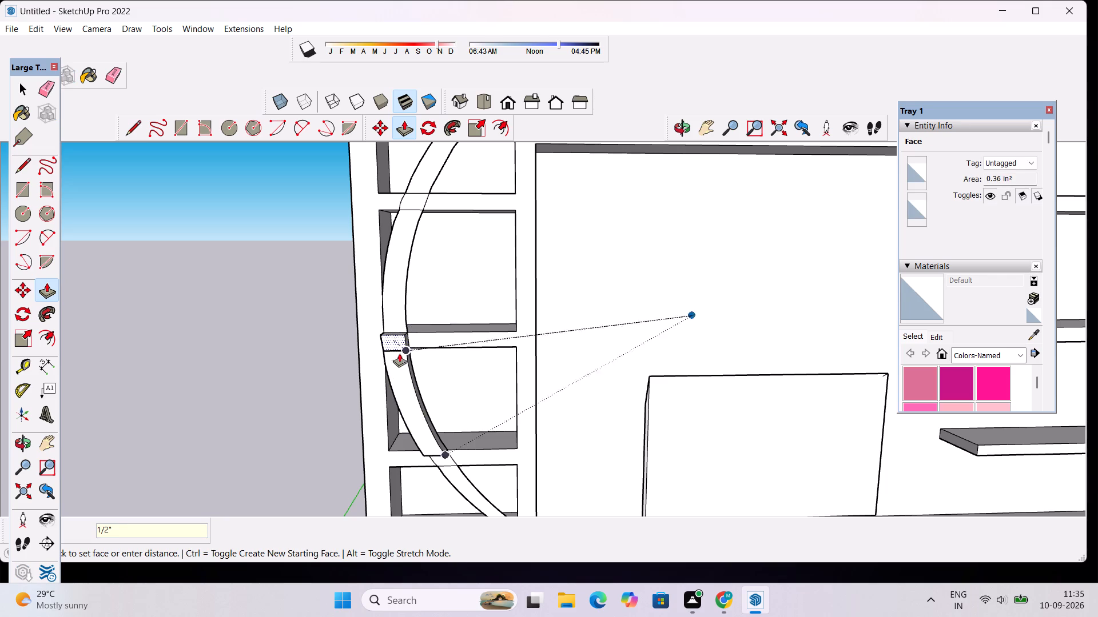
{"action": "left_click", "coordinate": [400, 361]}
{"action": "left_click", "coordinate": [393, 307]}
{"action": "left_click", "coordinate": [395, 342]}
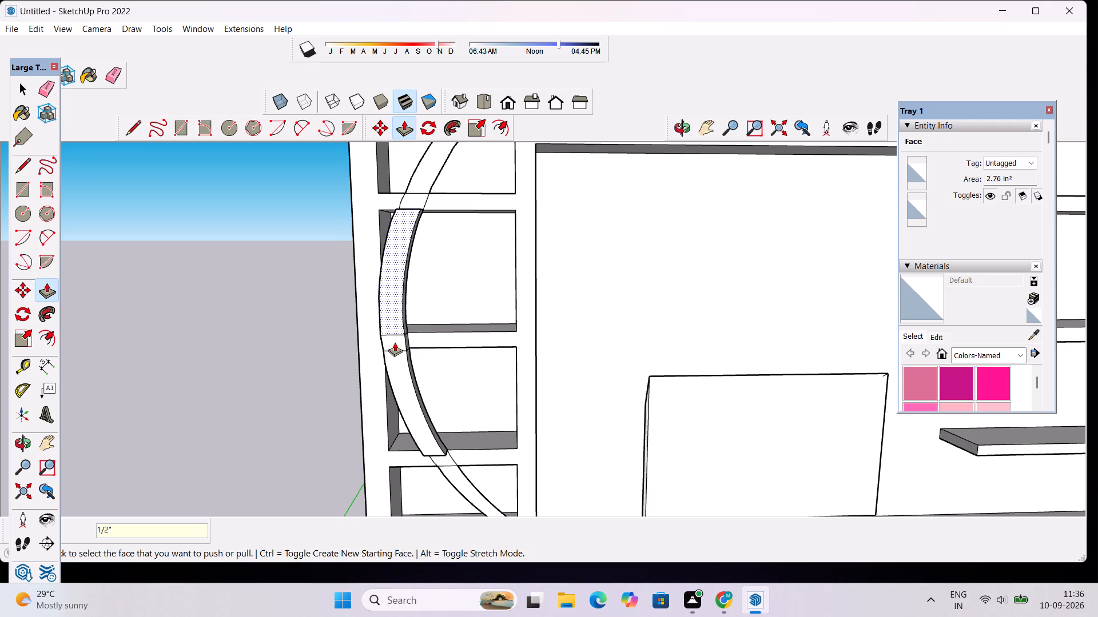
{"action": "scroll", "coordinate": [398, 323], "scroll_direction": "down", "scroll_amount": 6}
{"action": "scroll", "coordinate": [420, 220], "scroll_direction": "up", "scroll_amount": 4}
{"action": "left_click", "coordinate": [420, 220]}
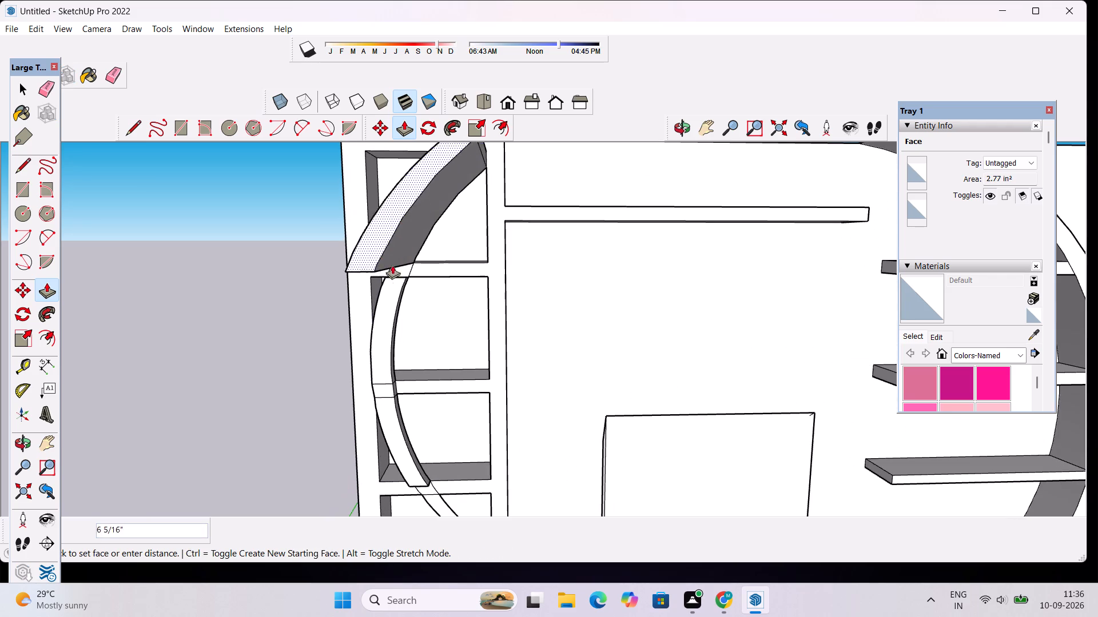
{"action": "left_click", "coordinate": [392, 290]}
{"action": "left_click", "coordinate": [396, 268]}
{"action": "left_click", "coordinate": [391, 293]}
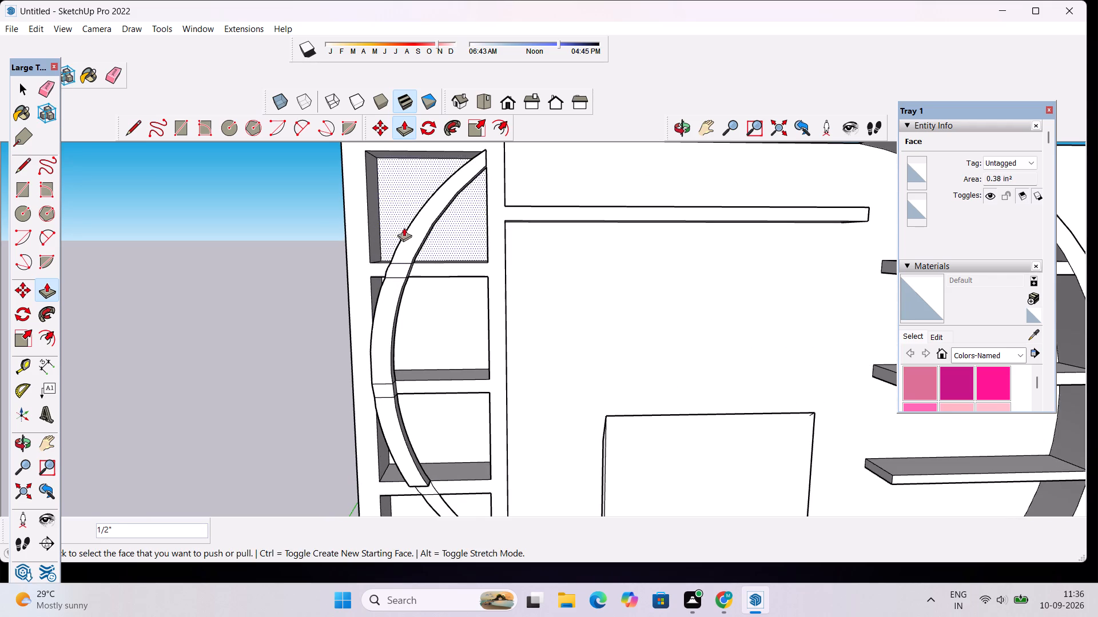
Push/Pull the band's bottom-cubby piece and the short piece above it outward 1/2", flush with the rest of the band.
{"action": "scroll", "coordinate": [405, 222], "scroll_direction": "down", "scroll_amount": 9}
{"action": "scroll", "coordinate": [431, 343], "scroll_direction": "up", "scroll_amount": 9}
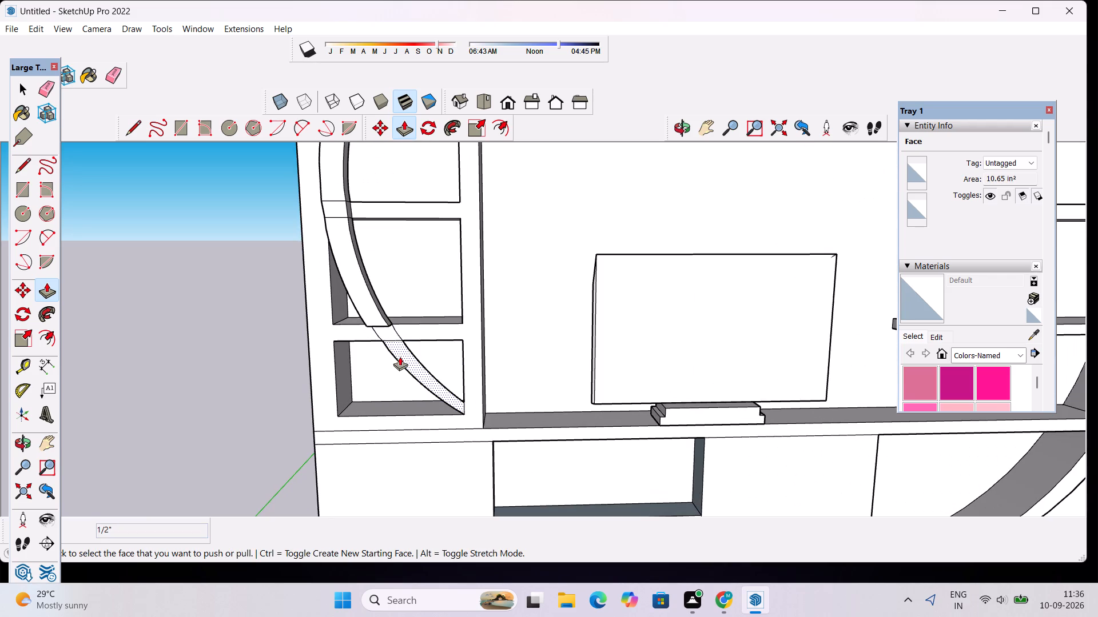
{"action": "left_click", "coordinate": [403, 354]}
{"action": "left_click", "coordinate": [371, 308]}
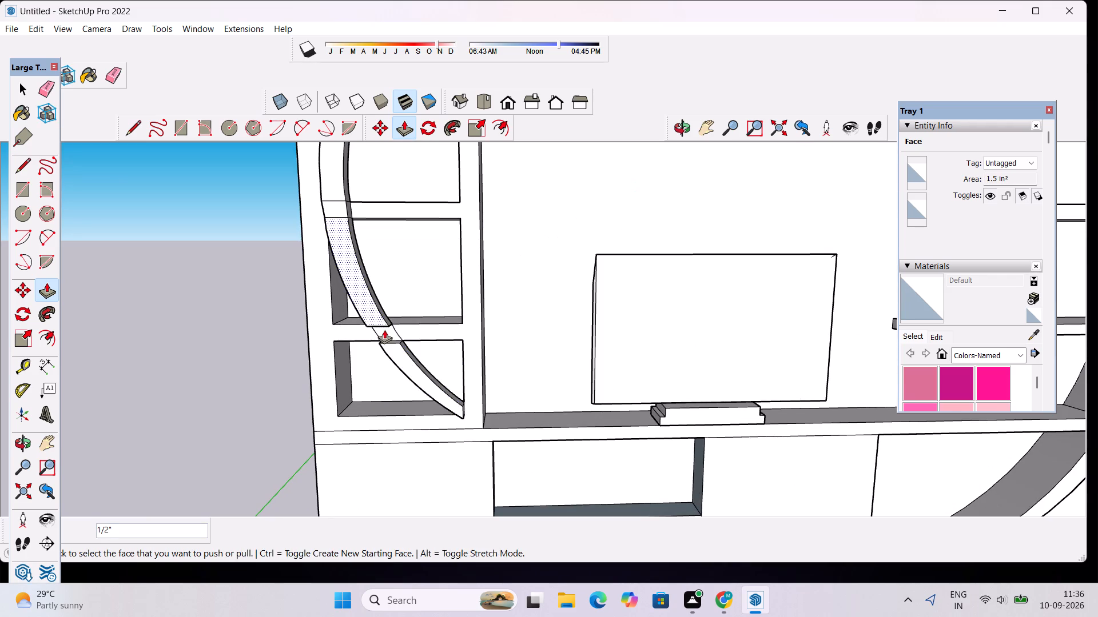
{"action": "left_click", "coordinate": [384, 330]}
{"action": "left_click", "coordinate": [376, 307]}
{"action": "key", "text": "space"}
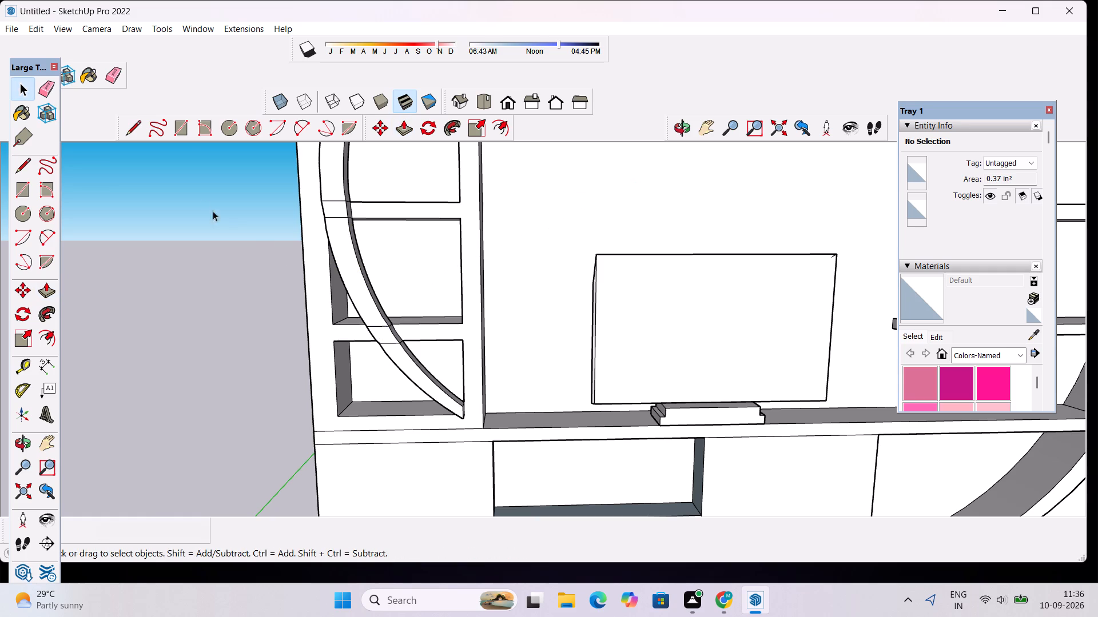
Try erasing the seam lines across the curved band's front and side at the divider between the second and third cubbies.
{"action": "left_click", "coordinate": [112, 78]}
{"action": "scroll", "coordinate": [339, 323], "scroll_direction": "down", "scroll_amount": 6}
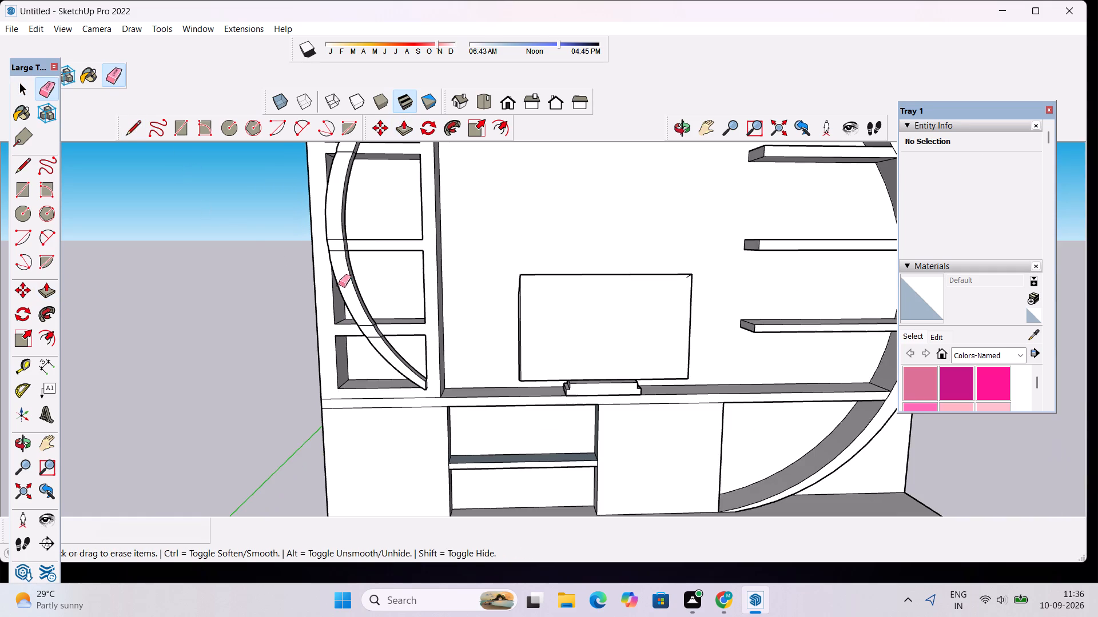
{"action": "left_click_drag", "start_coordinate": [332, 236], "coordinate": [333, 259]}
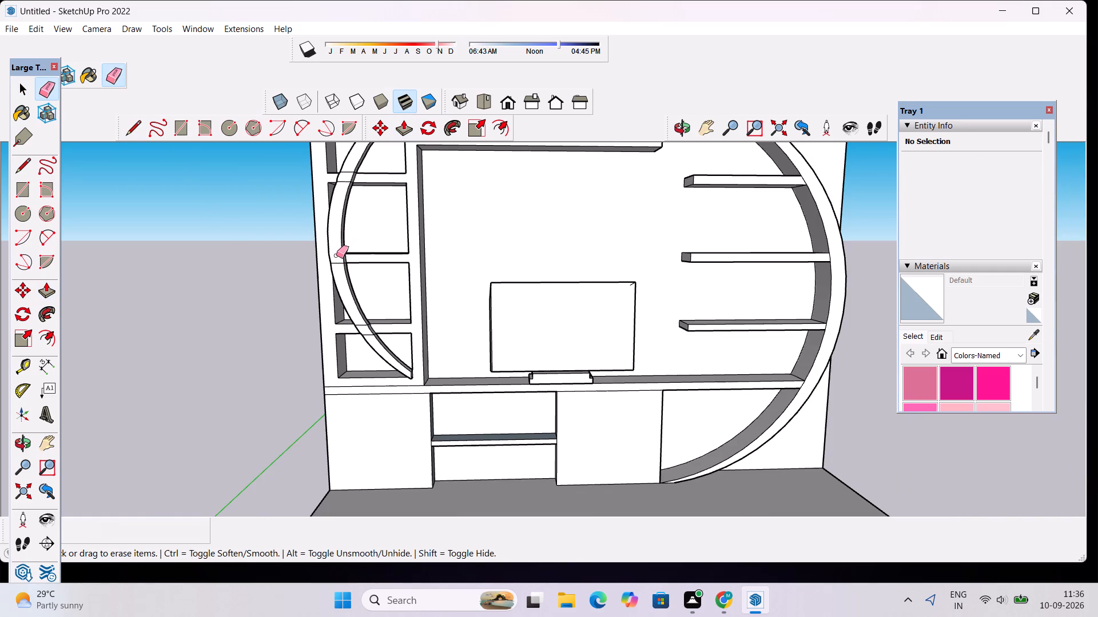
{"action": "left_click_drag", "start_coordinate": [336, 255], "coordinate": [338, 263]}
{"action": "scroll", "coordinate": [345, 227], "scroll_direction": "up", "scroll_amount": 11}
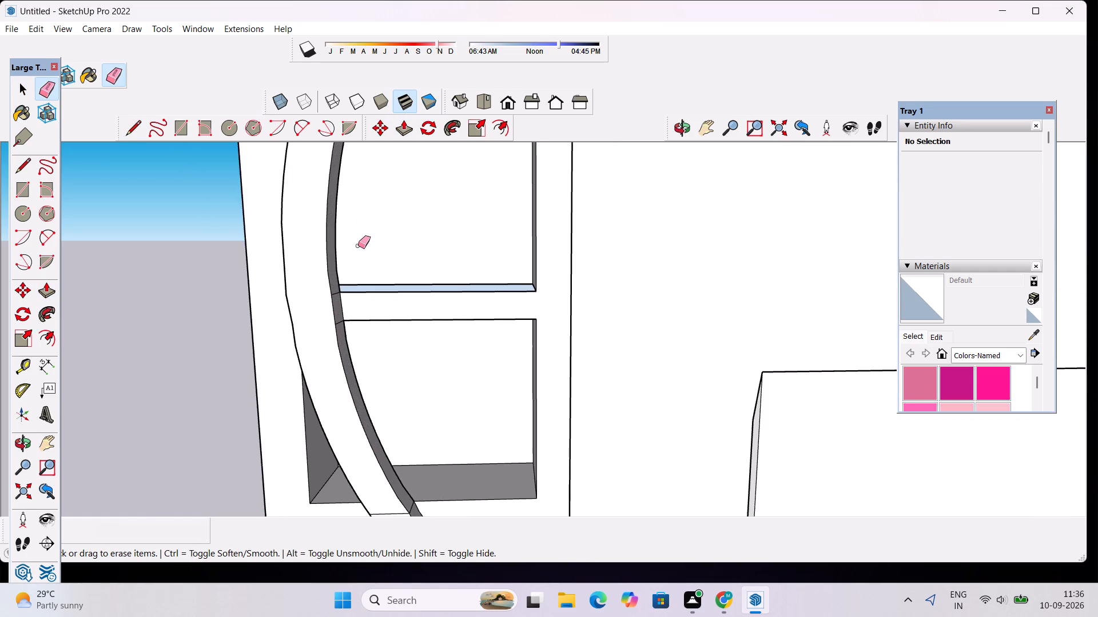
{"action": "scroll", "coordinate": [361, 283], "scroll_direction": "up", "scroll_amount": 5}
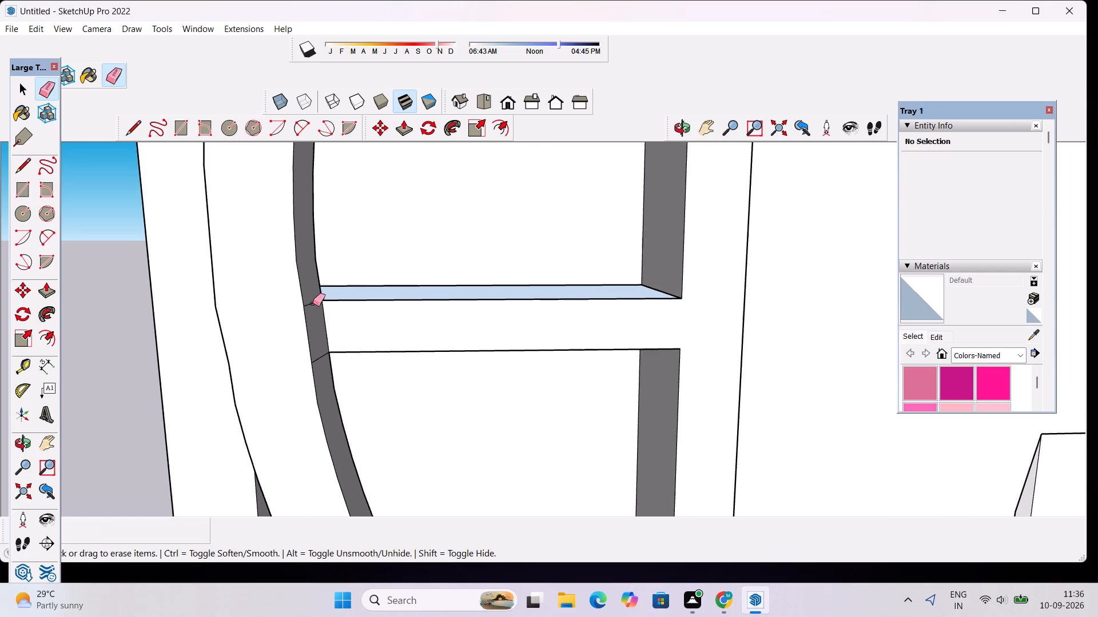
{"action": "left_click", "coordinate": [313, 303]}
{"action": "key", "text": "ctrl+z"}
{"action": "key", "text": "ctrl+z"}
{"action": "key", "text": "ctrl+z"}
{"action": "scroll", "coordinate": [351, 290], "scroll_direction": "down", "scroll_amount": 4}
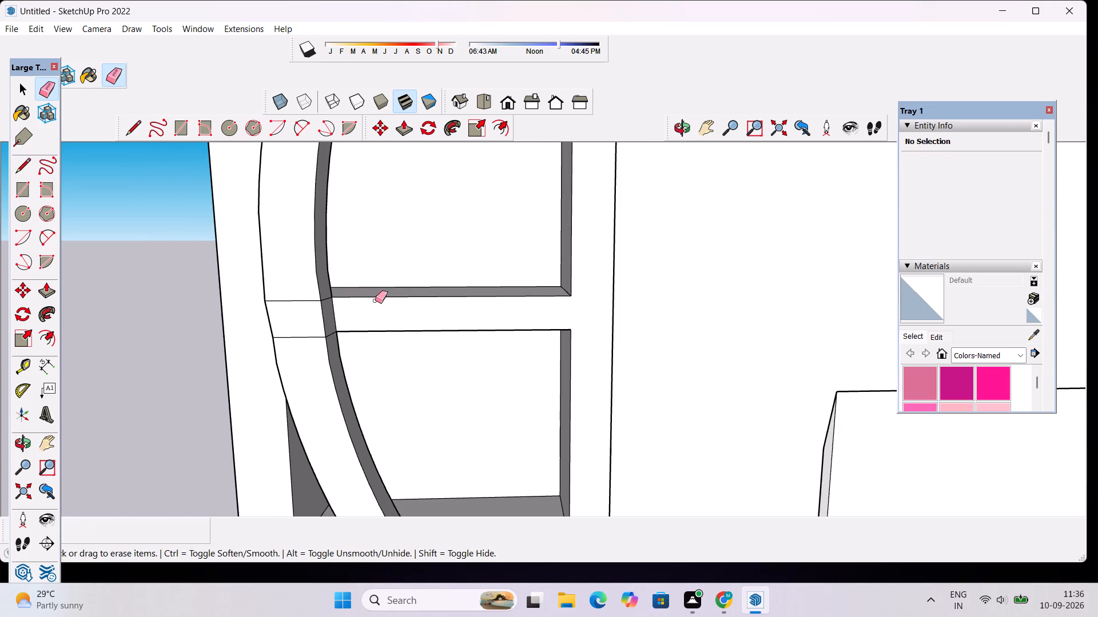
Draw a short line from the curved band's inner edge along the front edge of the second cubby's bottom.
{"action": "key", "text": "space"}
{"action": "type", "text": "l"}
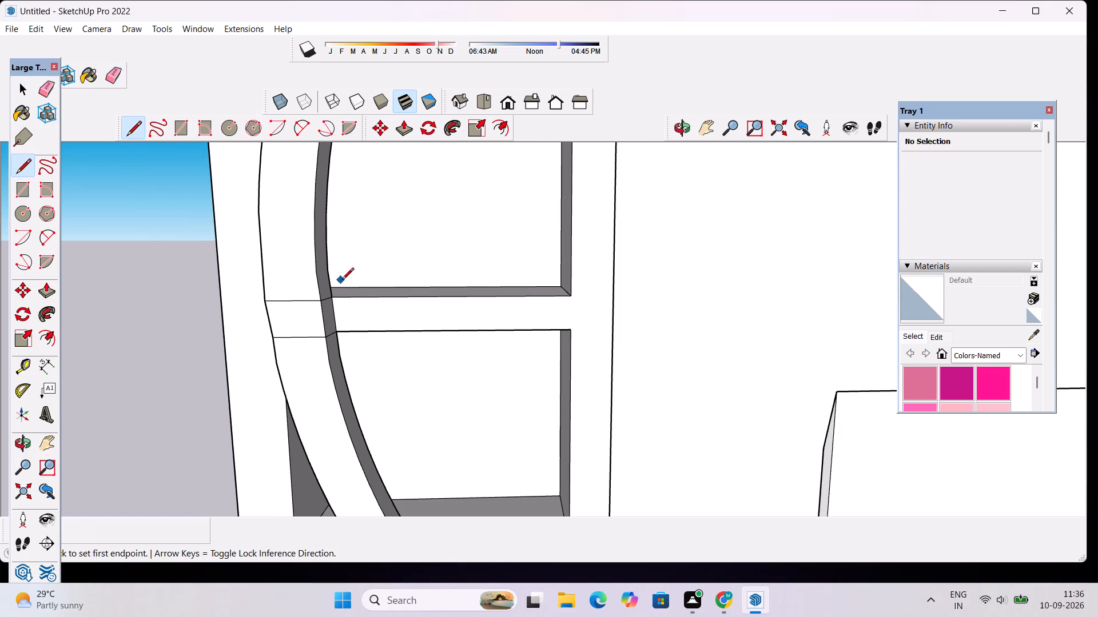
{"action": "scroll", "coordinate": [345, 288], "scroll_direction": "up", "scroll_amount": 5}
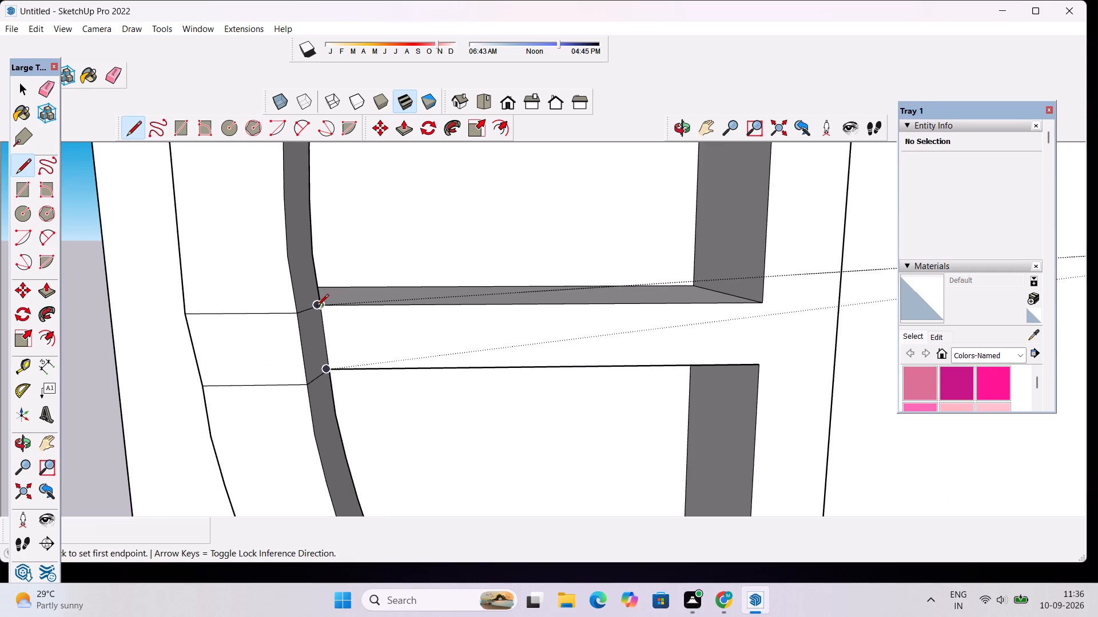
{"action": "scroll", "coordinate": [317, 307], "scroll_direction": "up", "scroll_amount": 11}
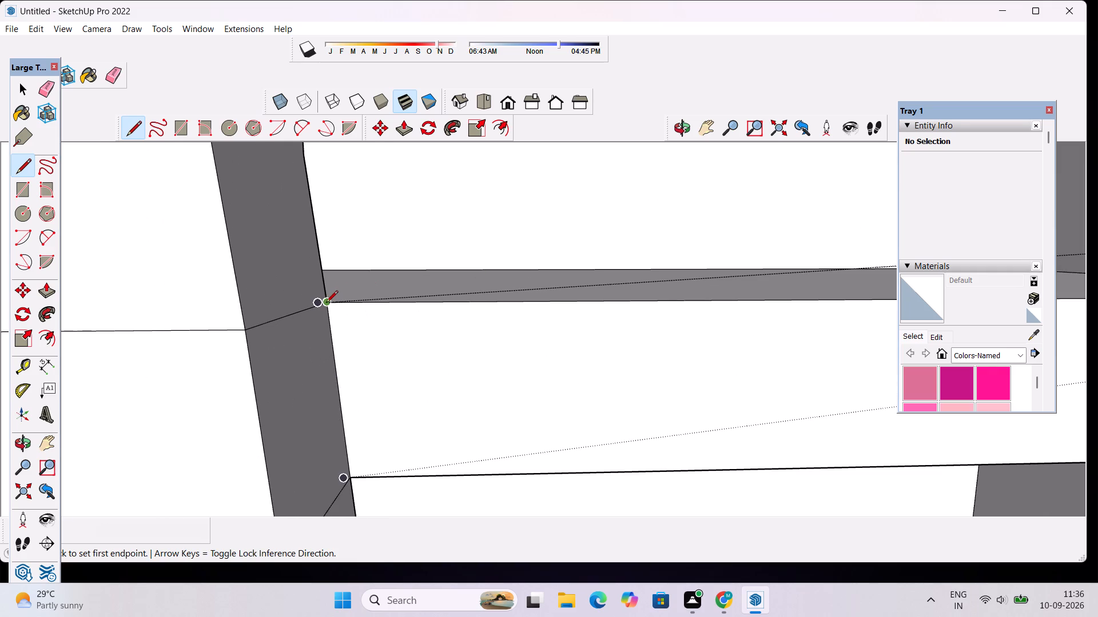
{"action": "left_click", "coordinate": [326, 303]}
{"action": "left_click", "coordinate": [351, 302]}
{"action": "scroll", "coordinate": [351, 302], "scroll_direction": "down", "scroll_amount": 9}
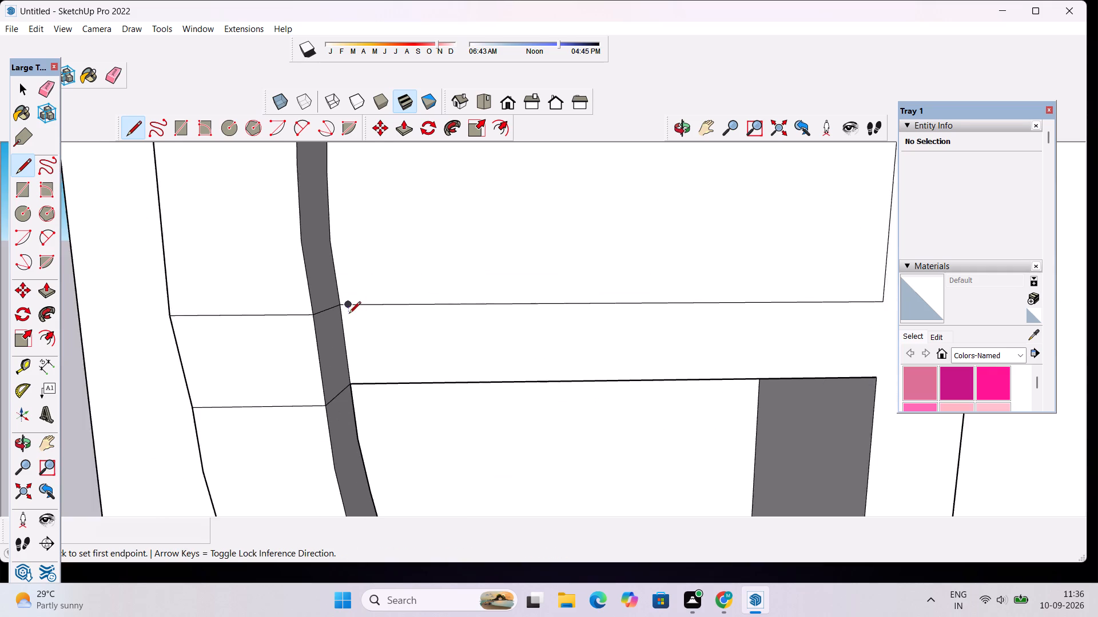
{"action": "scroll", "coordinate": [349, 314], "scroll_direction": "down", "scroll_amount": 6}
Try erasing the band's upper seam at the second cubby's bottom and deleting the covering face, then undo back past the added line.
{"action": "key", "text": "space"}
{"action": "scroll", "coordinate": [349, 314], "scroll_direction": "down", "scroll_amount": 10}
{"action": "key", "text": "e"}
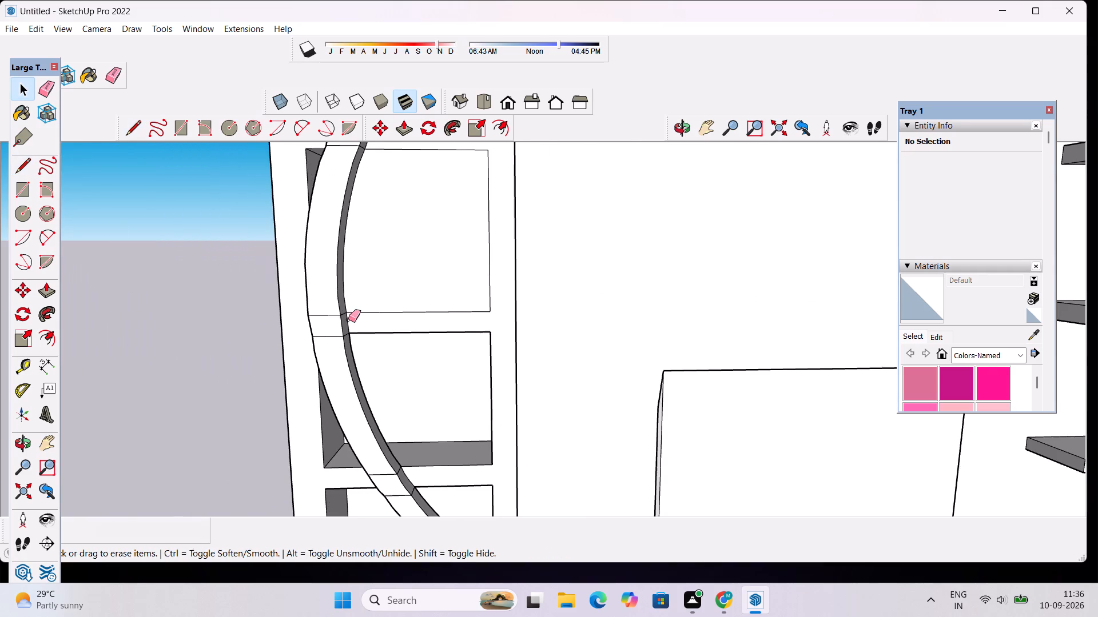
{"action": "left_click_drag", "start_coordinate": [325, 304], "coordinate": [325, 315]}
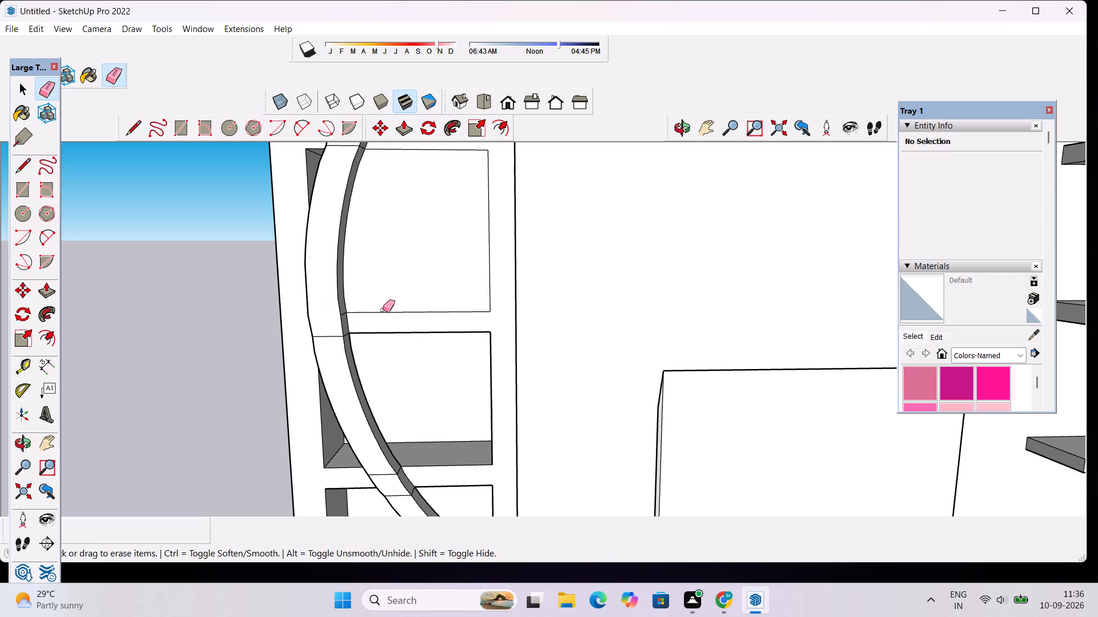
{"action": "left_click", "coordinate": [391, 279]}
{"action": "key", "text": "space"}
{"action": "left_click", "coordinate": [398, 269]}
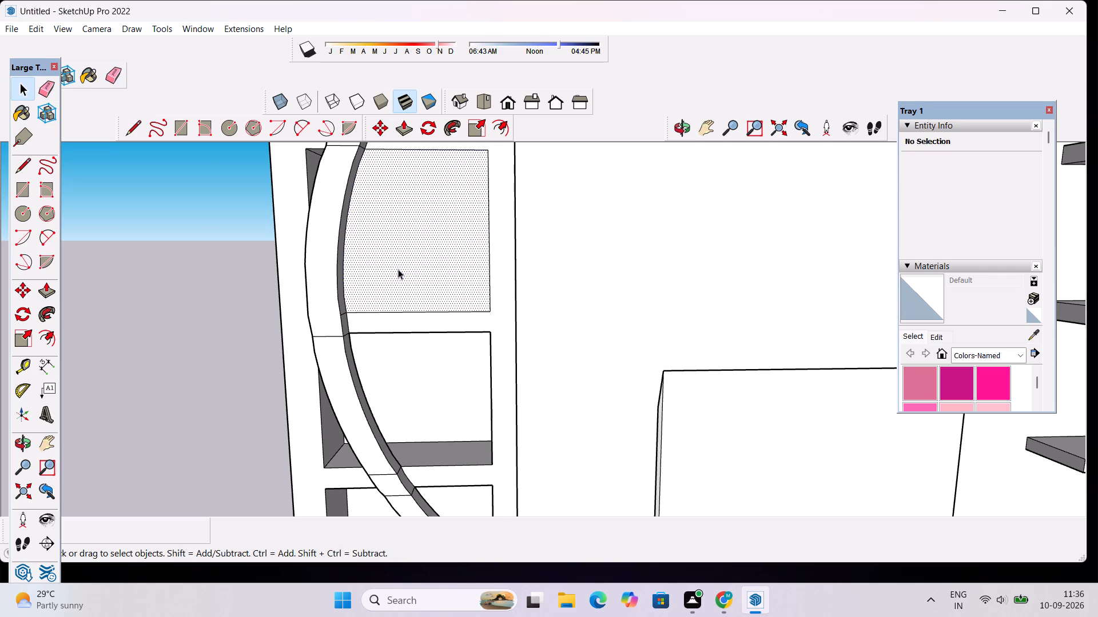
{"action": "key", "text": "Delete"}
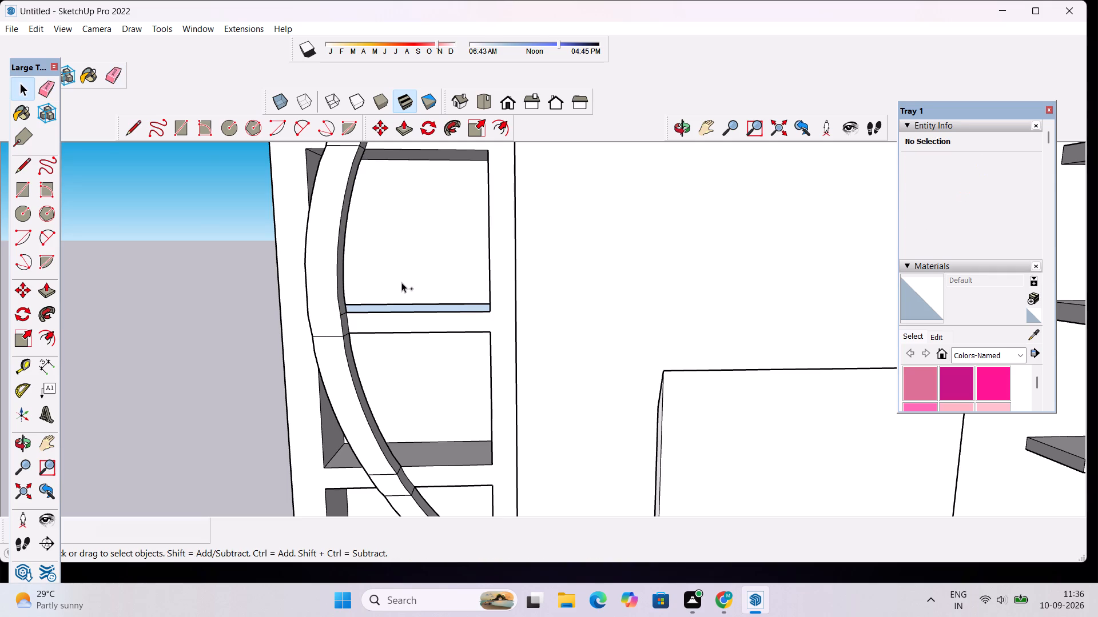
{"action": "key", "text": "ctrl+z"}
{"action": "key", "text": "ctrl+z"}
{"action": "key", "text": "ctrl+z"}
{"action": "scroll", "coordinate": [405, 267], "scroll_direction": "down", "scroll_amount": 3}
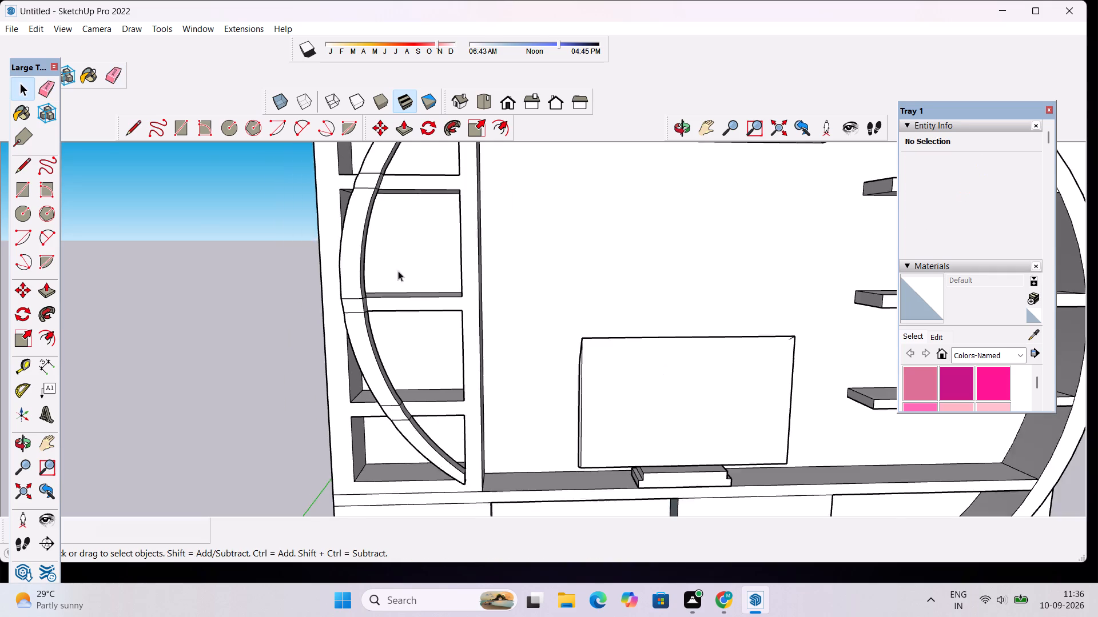
Push/Pull the front edge face of the floor slab inward by about 5 9/16", making the floor shallower.
{"action": "scroll", "coordinate": [398, 271], "scroll_direction": "down", "scroll_amount": 12}
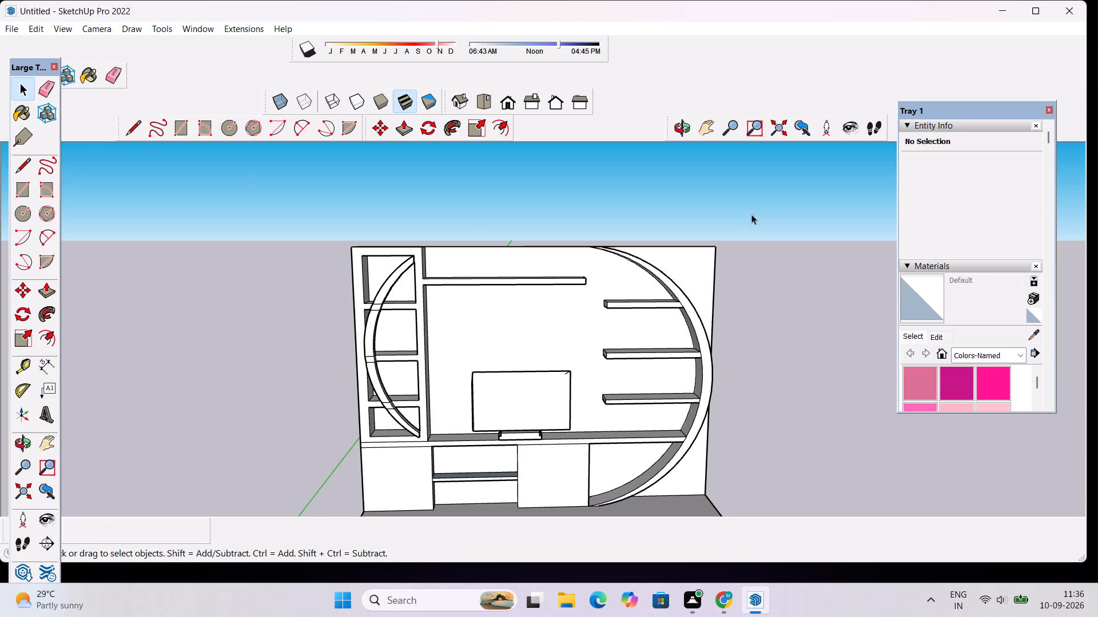
{"action": "scroll", "coordinate": [723, 260], "scroll_direction": "down", "scroll_amount": 4}
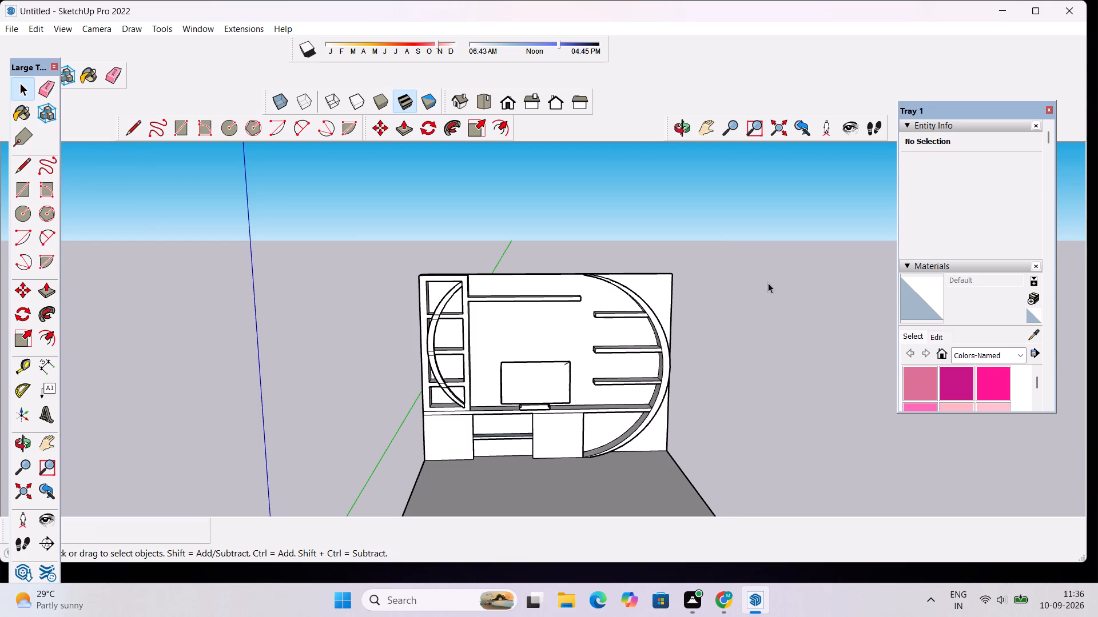
{"action": "scroll", "coordinate": [769, 297], "scroll_direction": "down", "scroll_amount": 8}
{"action": "left_click", "coordinate": [682, 129]}
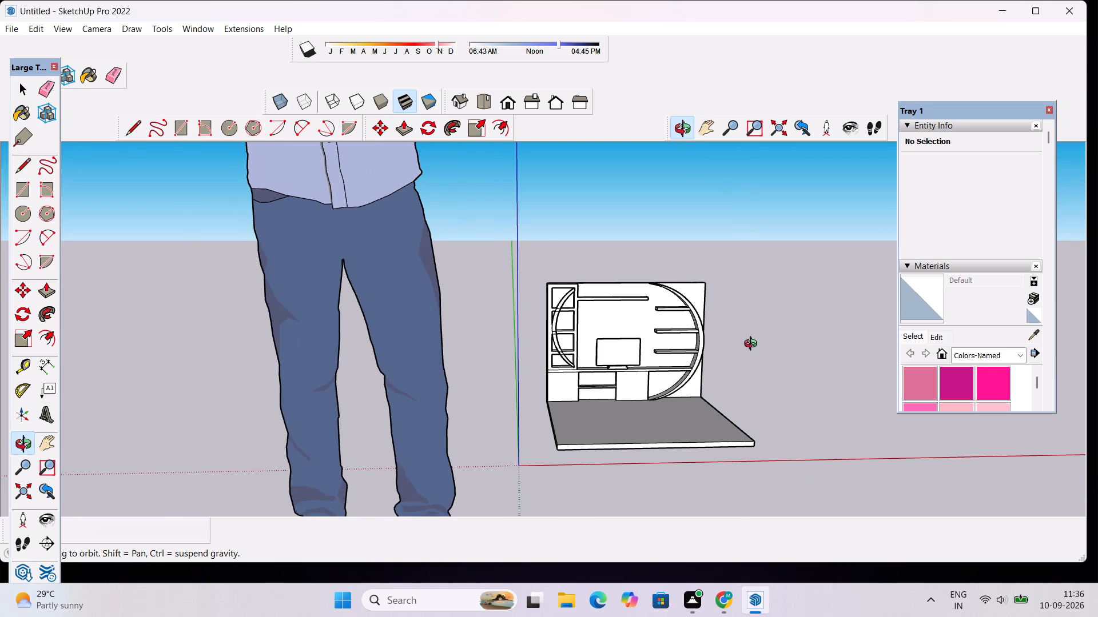
{"action": "left_click_drag", "start_coordinate": [754, 359], "coordinate": [576, 397]}
{"action": "scroll", "coordinate": [586, 414], "scroll_direction": "up", "scroll_amount": 5}
{"action": "scroll", "coordinate": [626, 299], "scroll_direction": "down", "scroll_amount": 5}
{"action": "left_click_drag", "start_coordinate": [535, 428], "coordinate": [592, 420]}
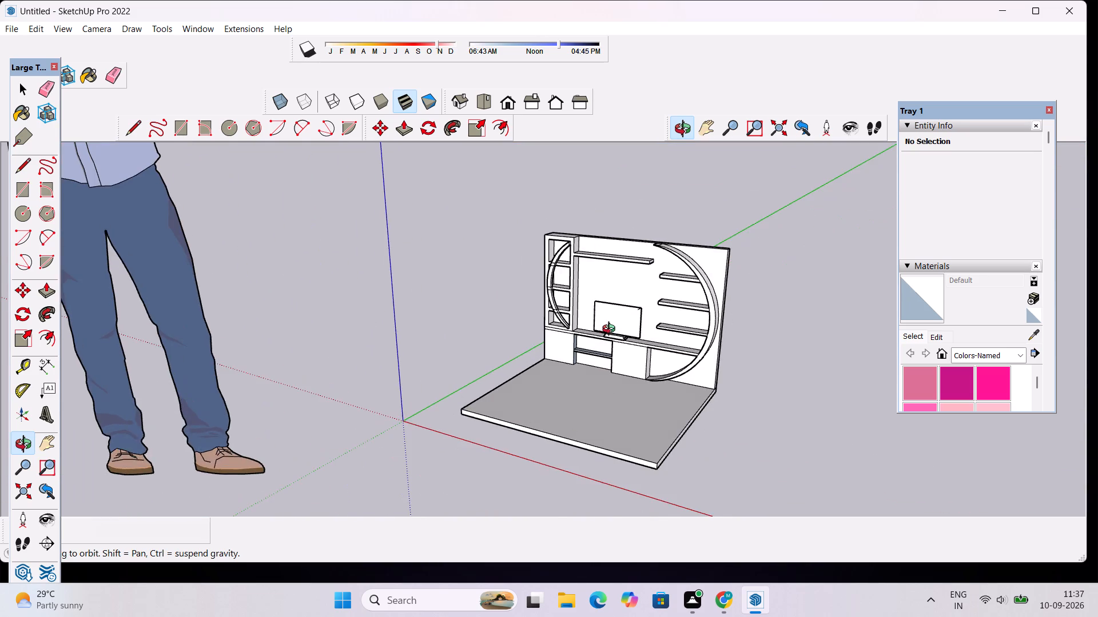
{"action": "scroll", "coordinate": [611, 330], "scroll_direction": "up", "scroll_amount": 4}
{"action": "scroll", "coordinate": [563, 354], "scroll_direction": "down", "scroll_amount": 4}
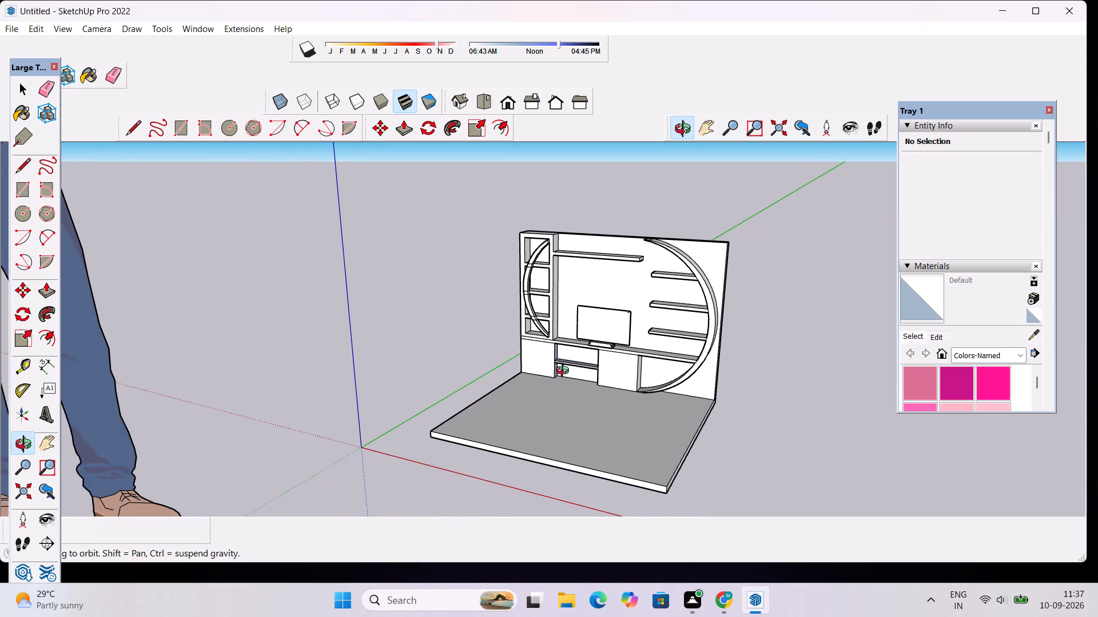
{"action": "scroll", "coordinate": [589, 392], "scroll_direction": "up", "scroll_amount": 3}
{"action": "key", "text": "space"}
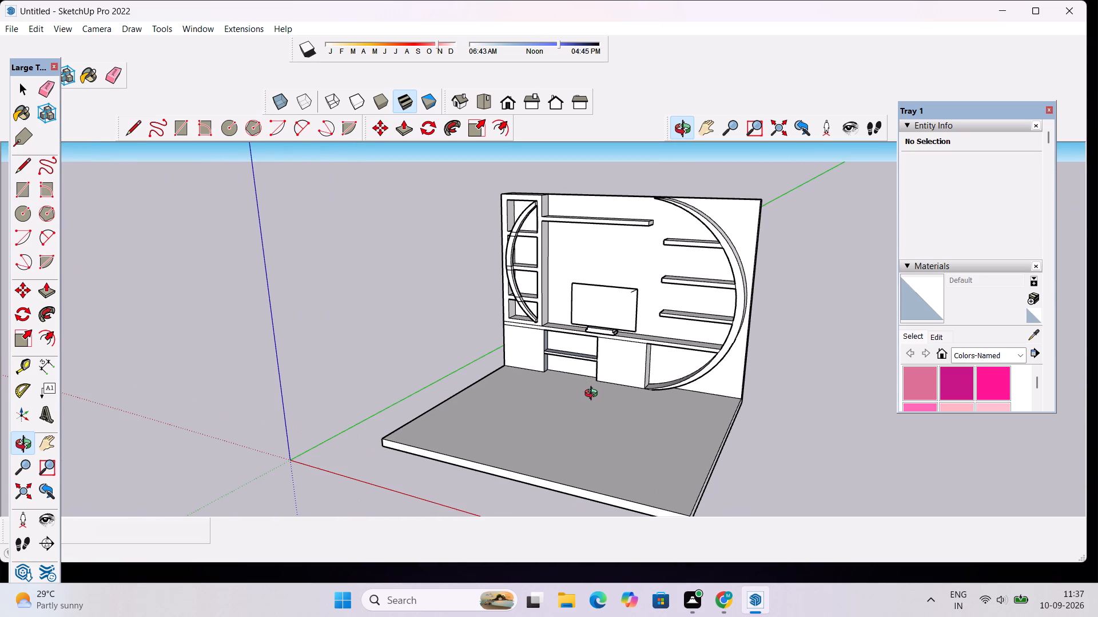
{"action": "type", "text": "p"}
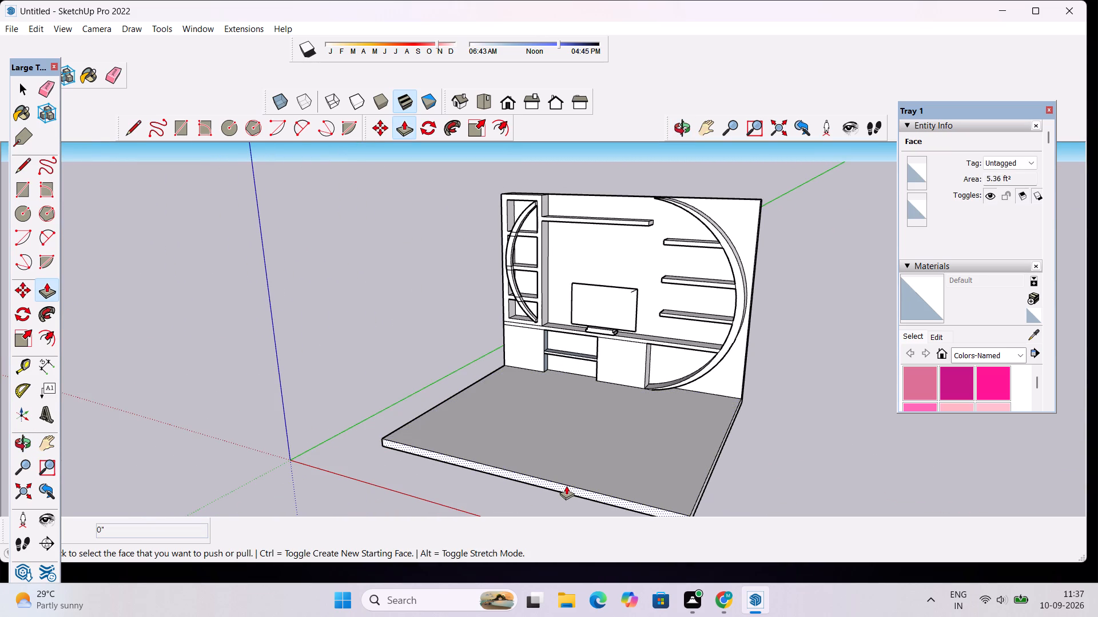
{"action": "left_click", "coordinate": [566, 486]}
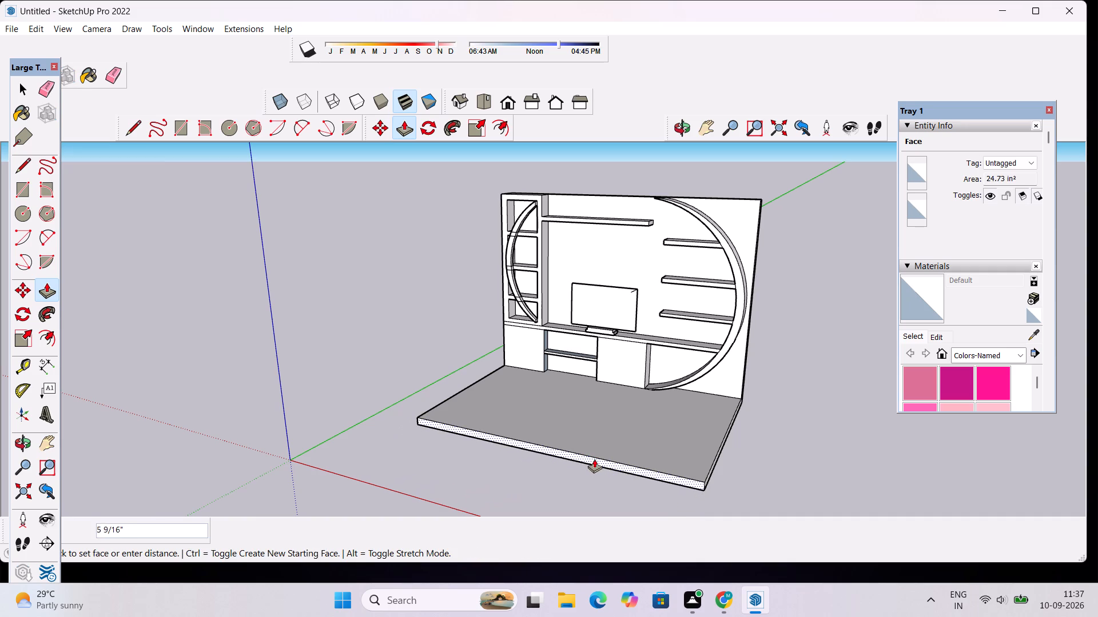
{"action": "left_click", "coordinate": [595, 458]}
{"action": "key", "text": "space"}
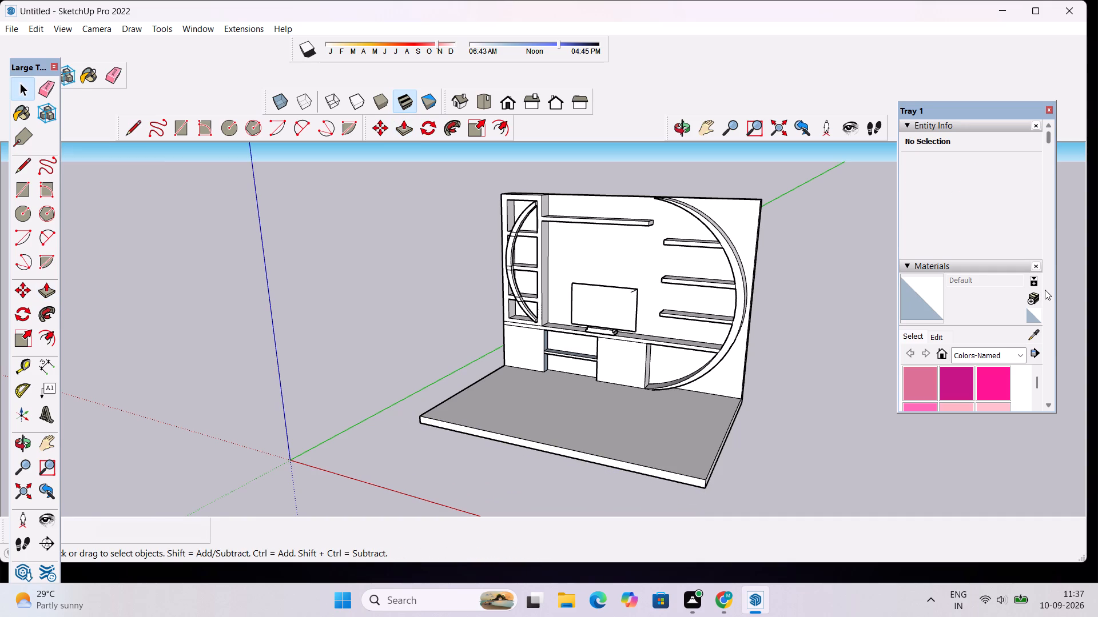
Paint the open niche's lower back panel and its shelf below the monitor with Wood Floor Parquet from the Wood materials.
{"action": "scroll", "coordinate": [958, 363], "scroll_direction": "down", "scroll_amount": 1}
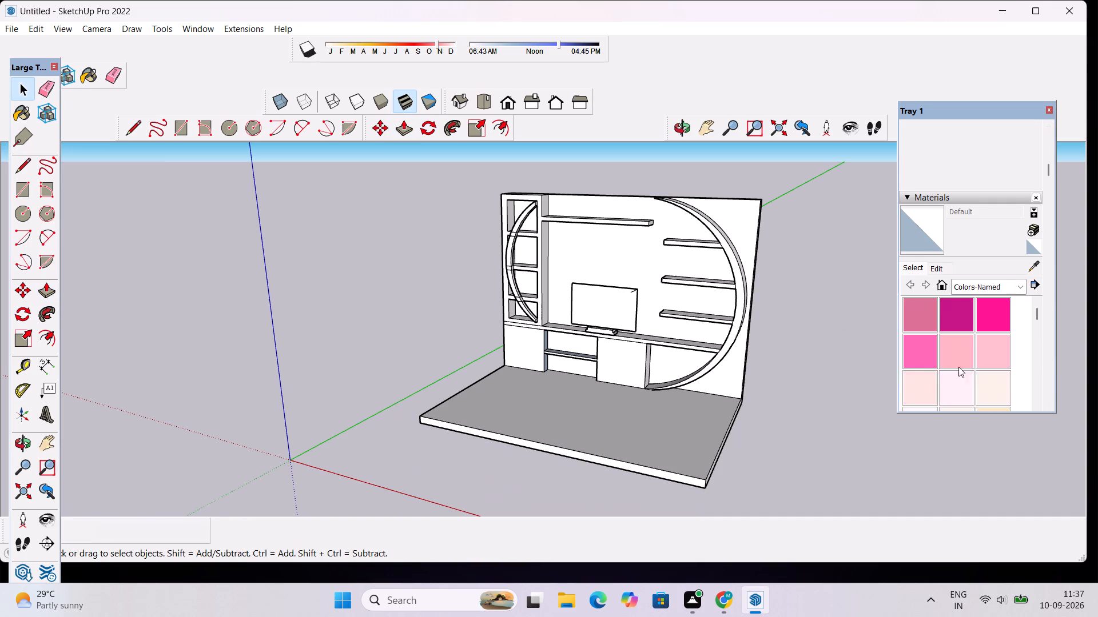
{"action": "scroll", "coordinate": [958, 367], "scroll_direction": "down", "scroll_amount": 3}
{"action": "left_click", "coordinate": [1019, 288]}
{"action": "scroll", "coordinate": [955, 297], "scroll_direction": "down", "scroll_amount": 1}
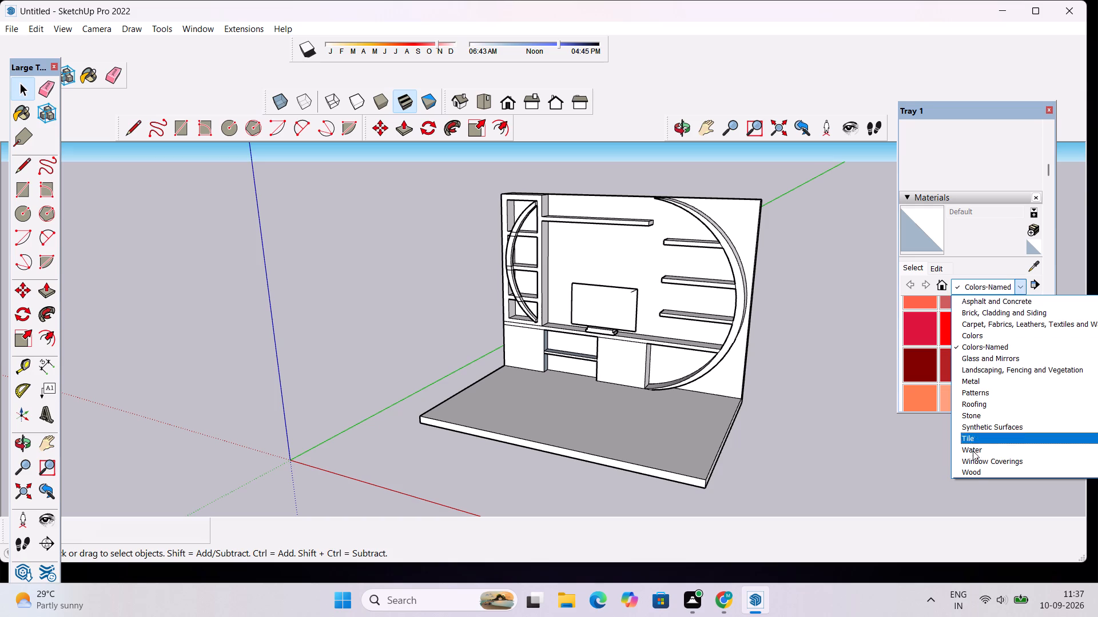
{"action": "left_click", "coordinate": [970, 475]}
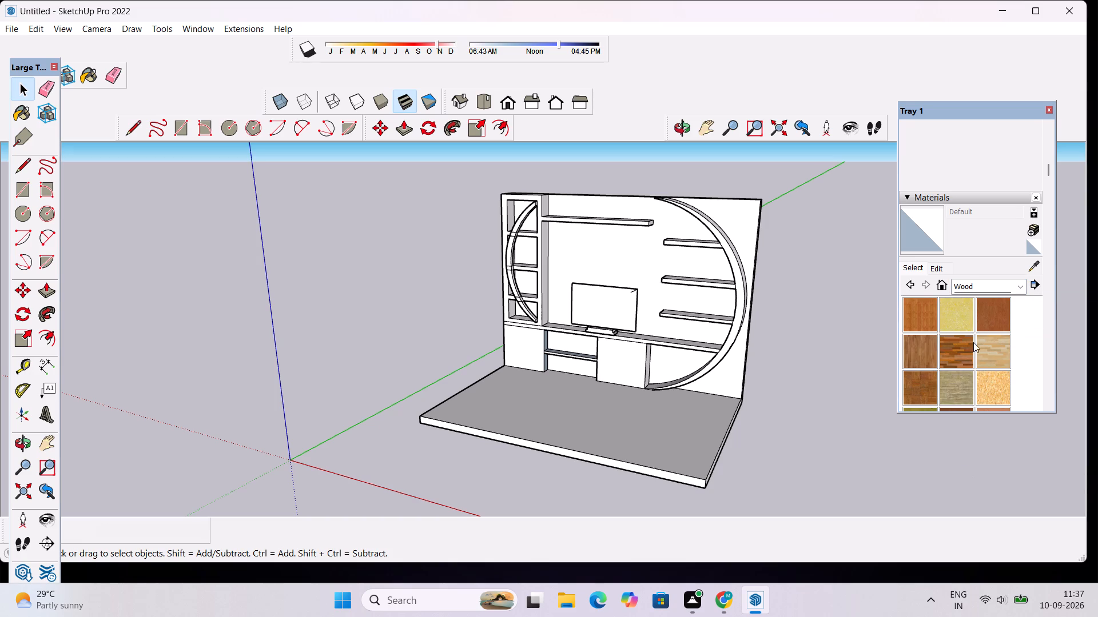
{"action": "scroll", "coordinate": [961, 356], "scroll_direction": "down", "scroll_amount": 3}
{"action": "scroll", "coordinate": [958, 206], "scroll_direction": "up", "scroll_amount": 1}
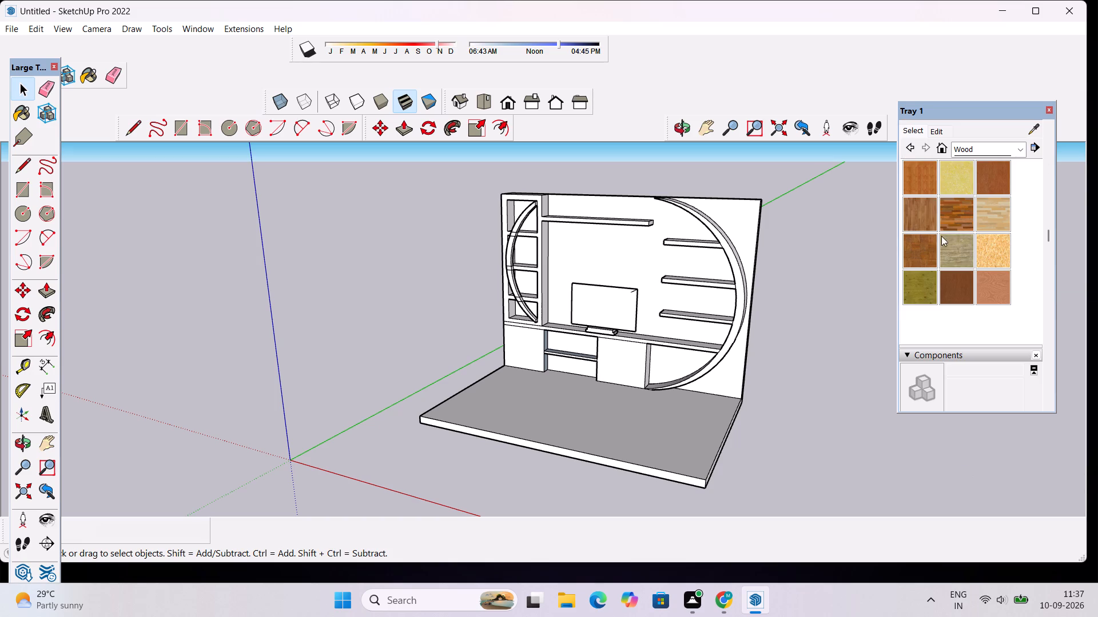
{"action": "left_click", "coordinate": [914, 249]}
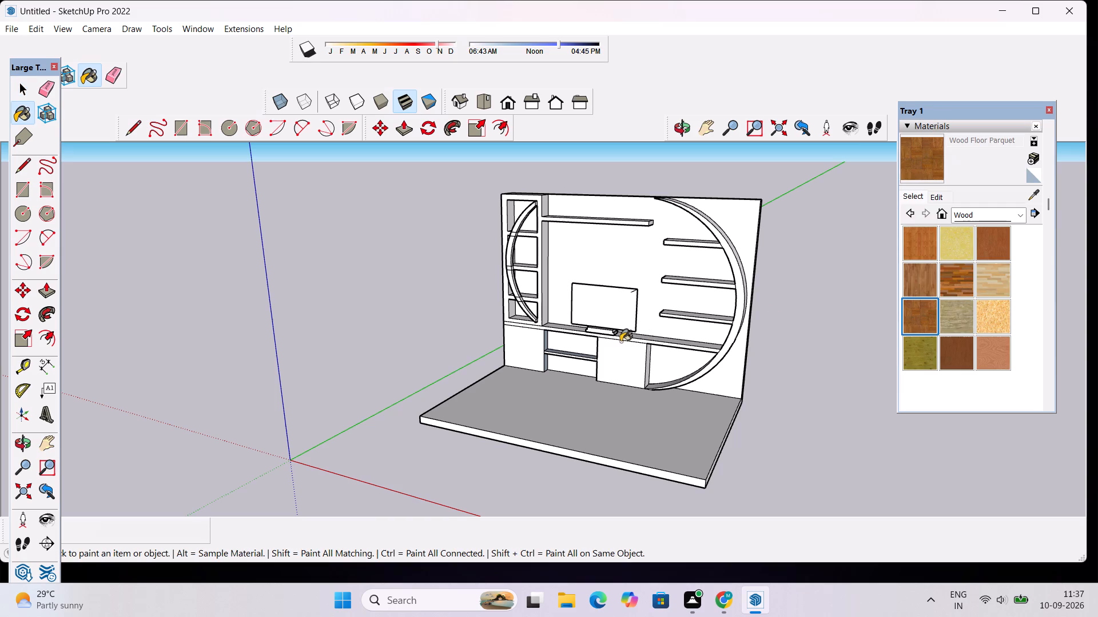
{"action": "scroll", "coordinate": [598, 358], "scroll_direction": "up", "scroll_amount": 3}
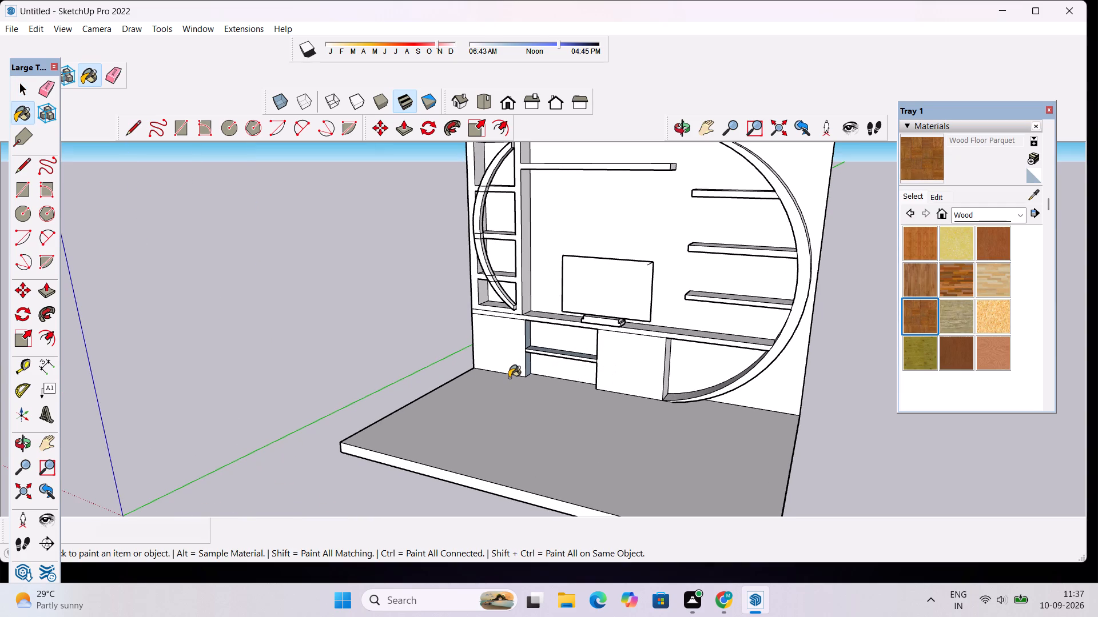
{"action": "scroll", "coordinate": [559, 354], "scroll_direction": "up", "scroll_amount": 3}
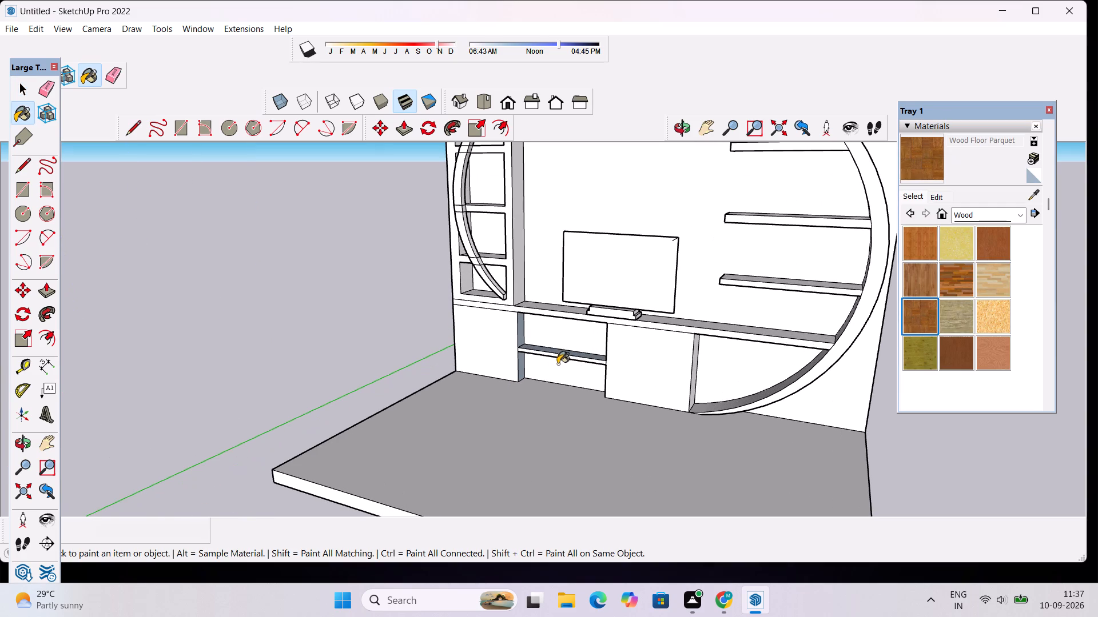
{"action": "left_click", "coordinate": [558, 373]}
{"action": "left_click", "coordinate": [566, 354]}
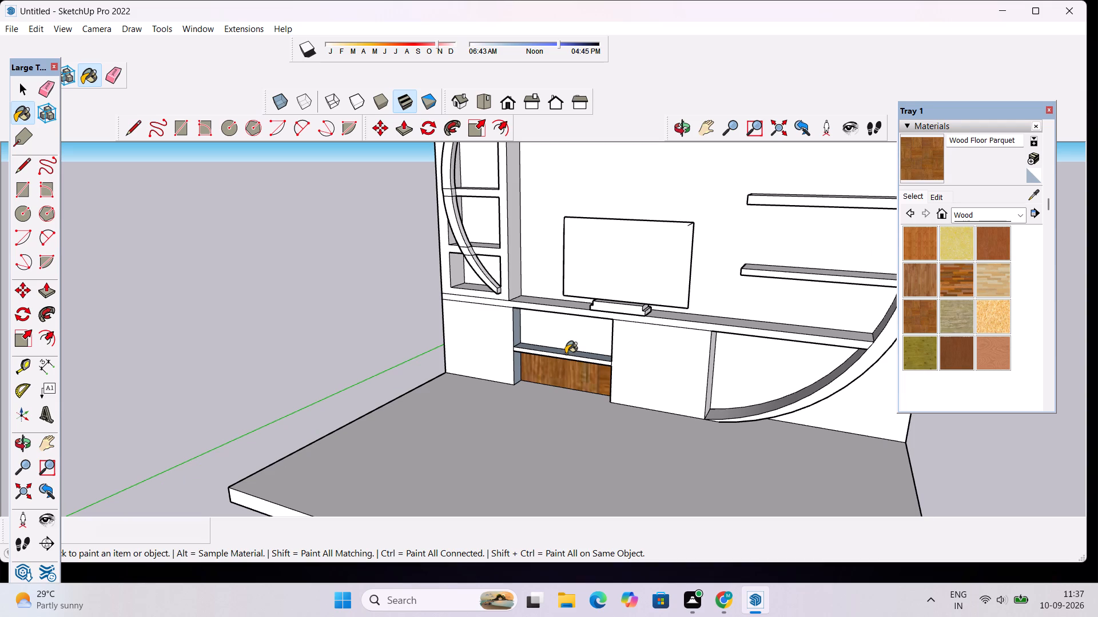
{"action": "scroll", "coordinate": [566, 354], "scroll_direction": "up", "scroll_amount": 4}
{"action": "left_click", "coordinate": [567, 357]}
Paint the open niche's visible inner side face, below and above the shelf, with Wood Floor Parquet.
{"action": "scroll", "coordinate": [572, 363], "scroll_direction": "up", "scroll_amount": 14}
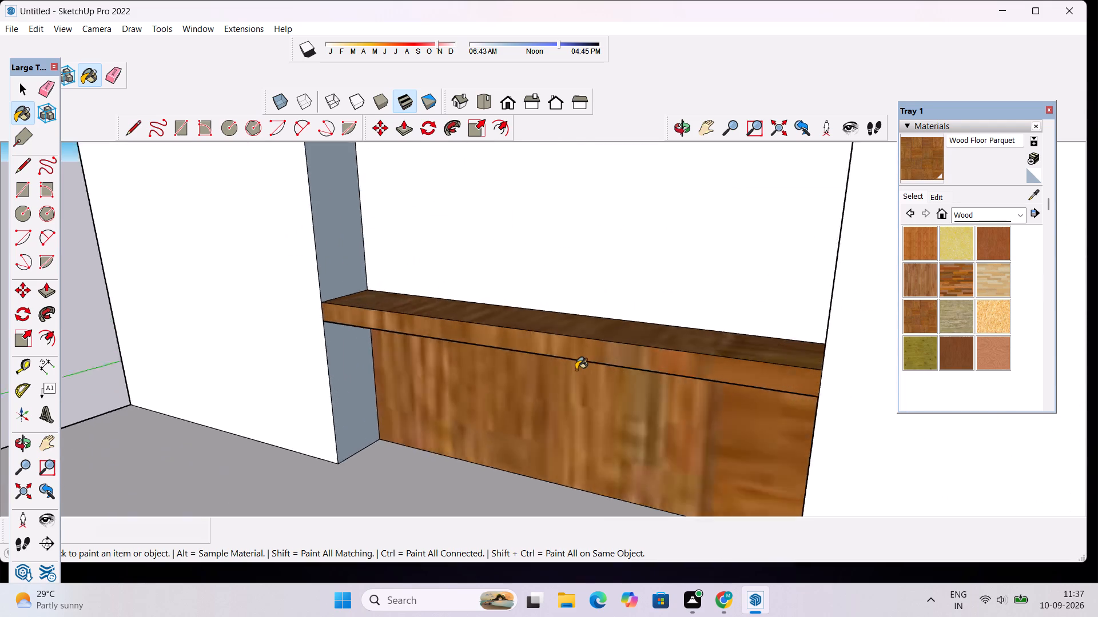
{"action": "scroll", "coordinate": [576, 370], "scroll_direction": "up", "scroll_amount": 8}
{"action": "scroll", "coordinate": [621, 336], "scroll_direction": "down", "scroll_amount": 11}
{"action": "left_click", "coordinate": [335, 354]}
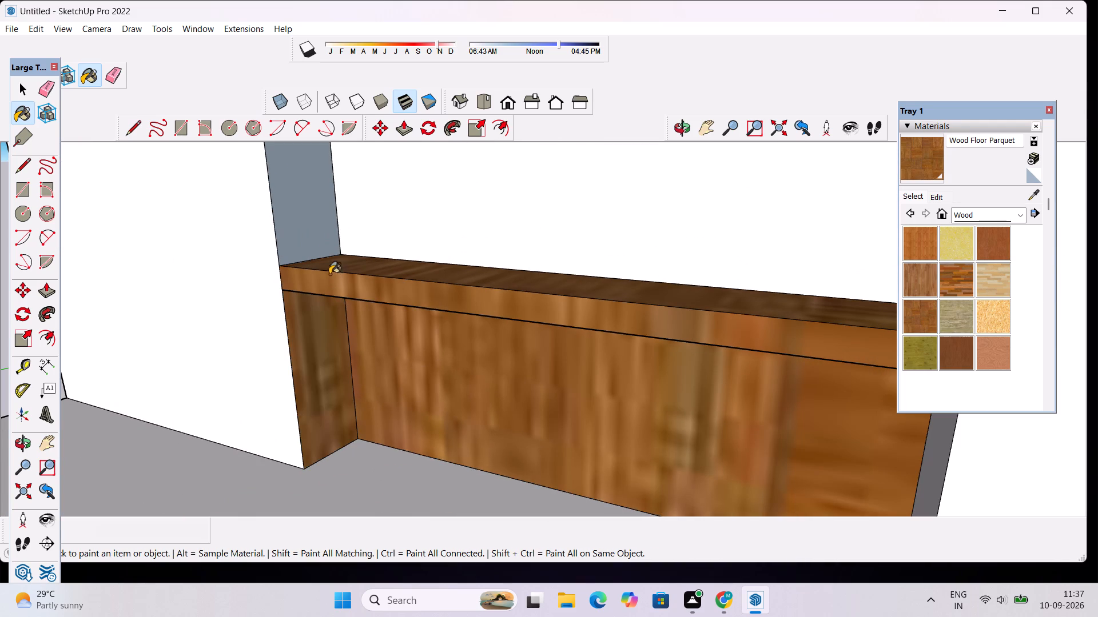
{"action": "left_click", "coordinate": [317, 241]}
{"action": "scroll", "coordinate": [327, 263], "scroll_direction": "down", "scroll_amount": 20}
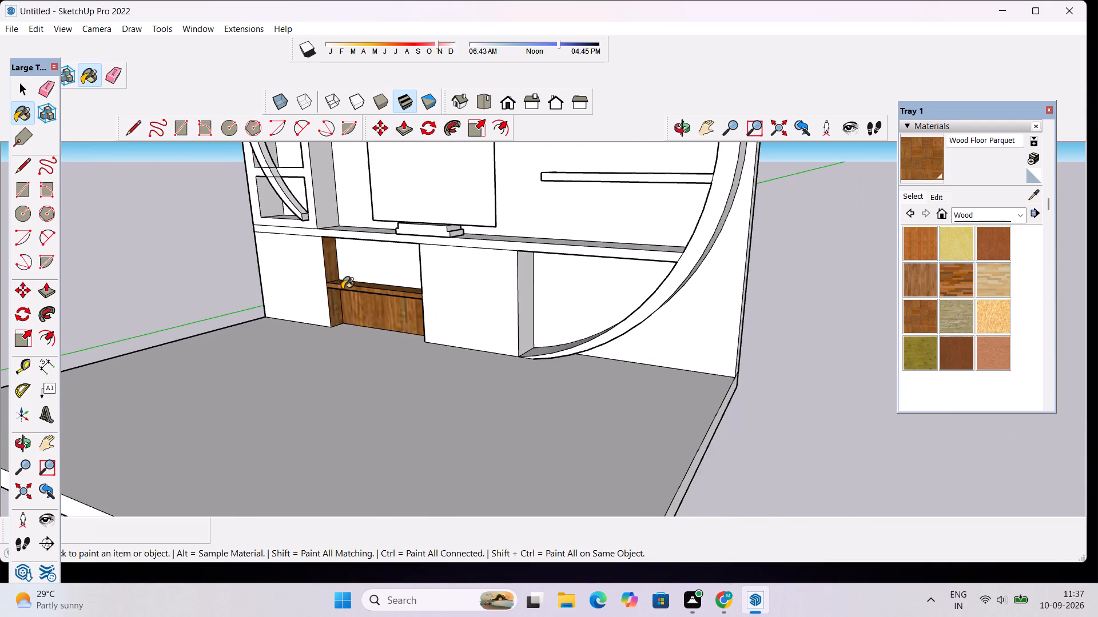
Paint the niche's upper back panel and the long countertop's top and front faces with Wood Floor Parquet.
{"action": "left_click", "coordinate": [366, 268]}
{"action": "scroll", "coordinate": [351, 216], "scroll_direction": "up", "scroll_amount": 8}
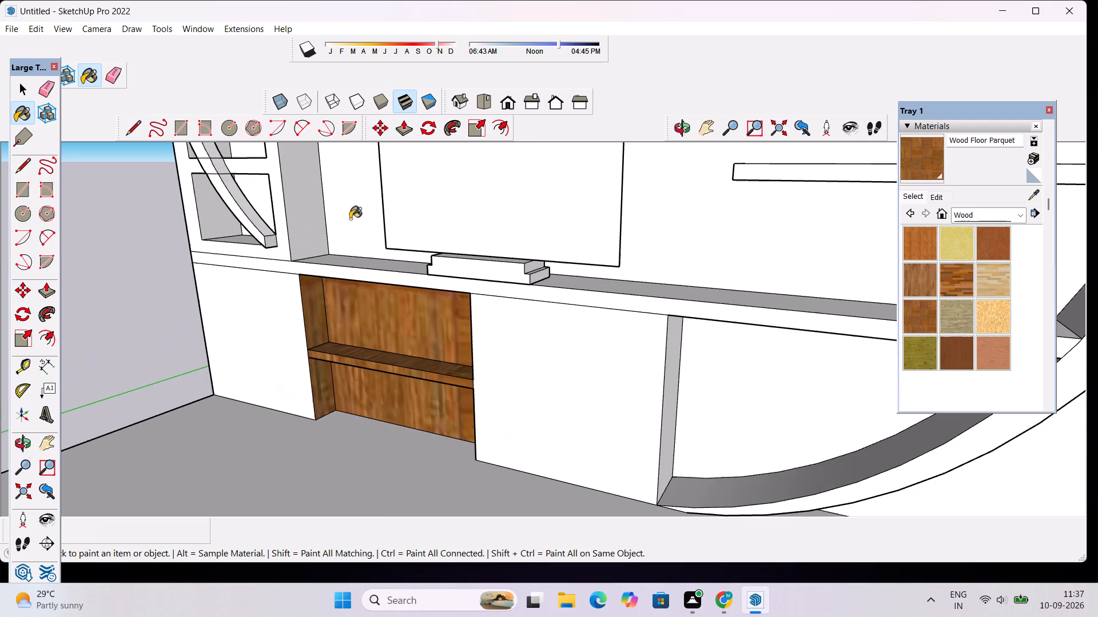
{"action": "left_click", "coordinate": [359, 268]}
{"action": "left_click", "coordinate": [357, 277]}
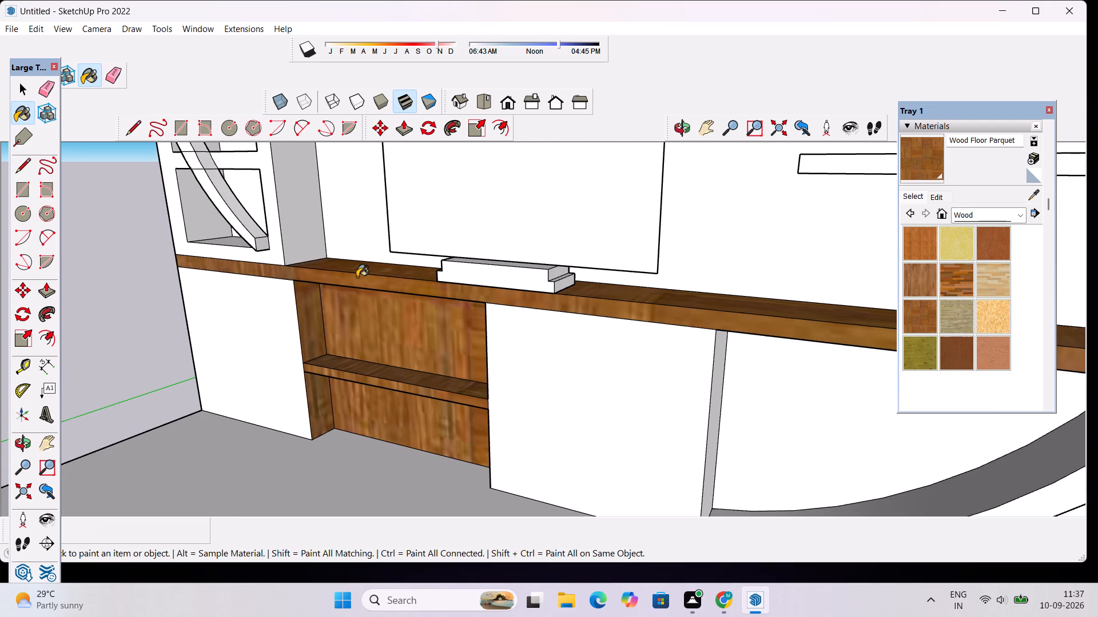
Paint the front and top faces of the uppermost of the three shelves beside the curved band with Wood Floor Parquet.
{"action": "scroll", "coordinate": [357, 277], "scroll_direction": "down", "scroll_amount": 6}
{"action": "scroll", "coordinate": [349, 275], "scroll_direction": "down", "scroll_amount": 15}
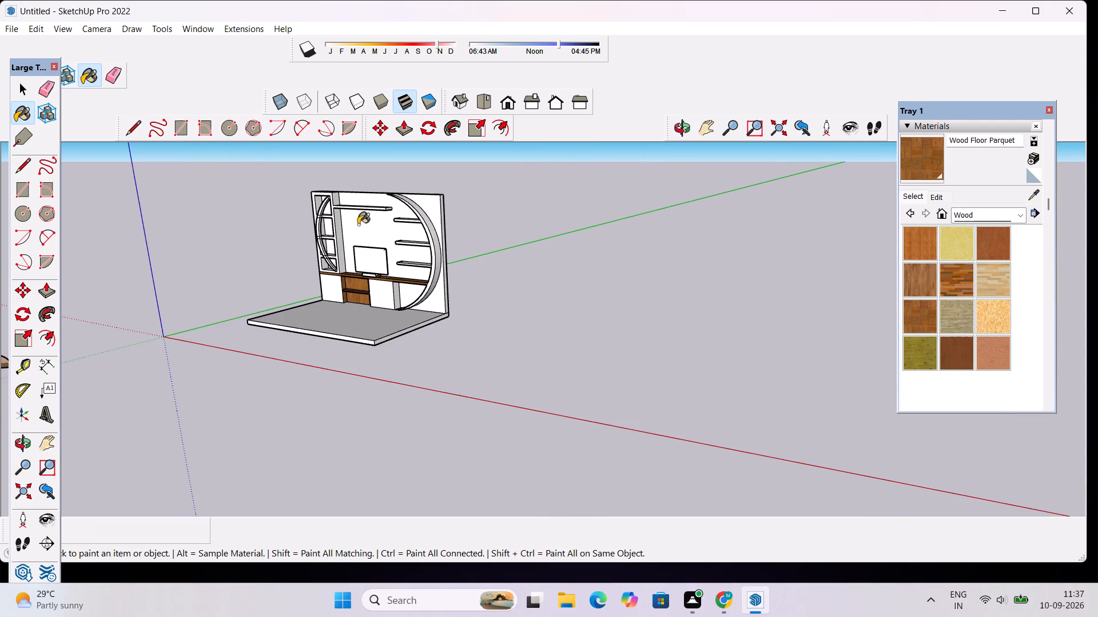
{"action": "scroll", "coordinate": [362, 215], "scroll_direction": "up", "scroll_amount": 6}
{"action": "scroll", "coordinate": [414, 222], "scroll_direction": "up", "scroll_amount": 7}
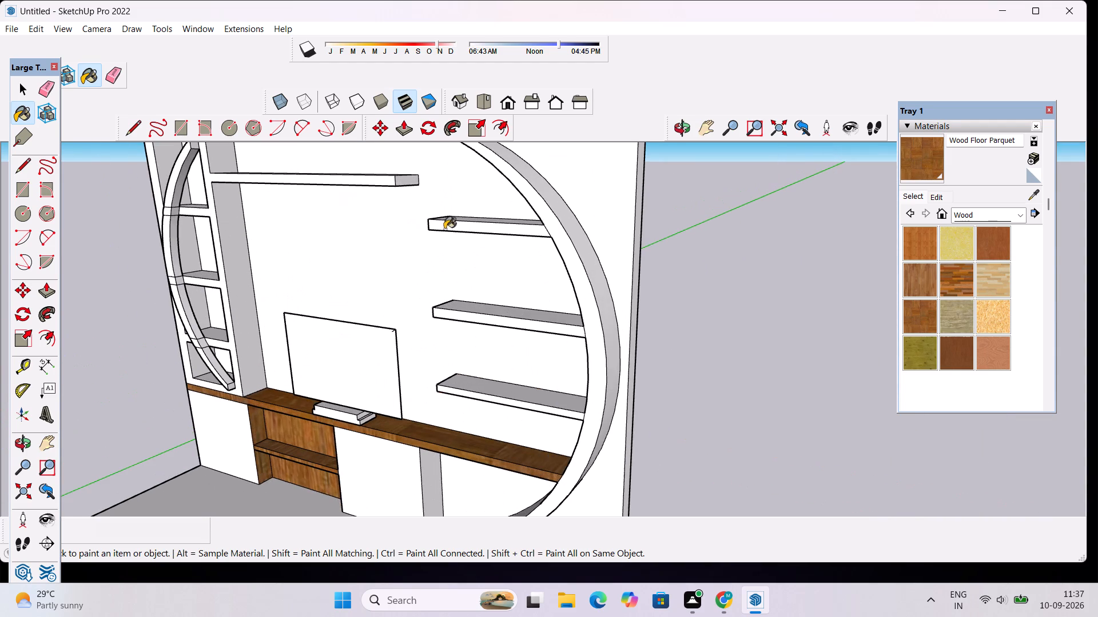
{"action": "left_click", "coordinate": [446, 226]}
{"action": "scroll", "coordinate": [478, 224], "scroll_direction": "up", "scroll_amount": 9}
{"action": "left_click", "coordinate": [486, 214]}
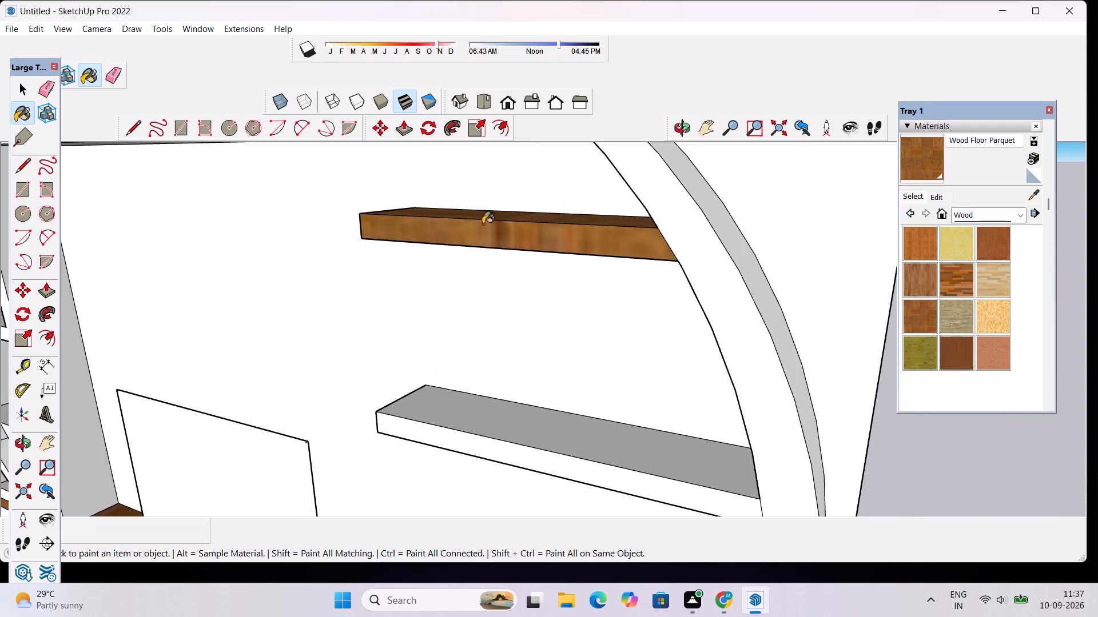
Paint the cubby unit's front frame and the adjoining long upper shelf's front, end and top faces with Wood Floor Parquet.
{"action": "scroll", "coordinate": [504, 254], "scroll_direction": "down", "scroll_amount": 11}
{"action": "scroll", "coordinate": [452, 221], "scroll_direction": "up", "scroll_amount": 5}
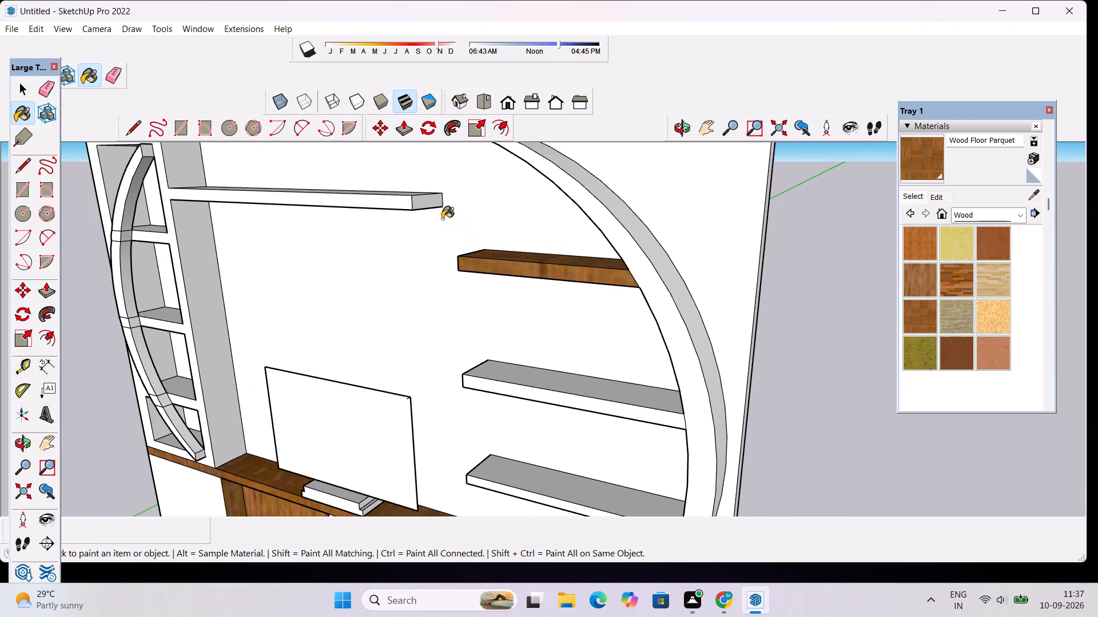
{"action": "left_click", "coordinate": [412, 201]}
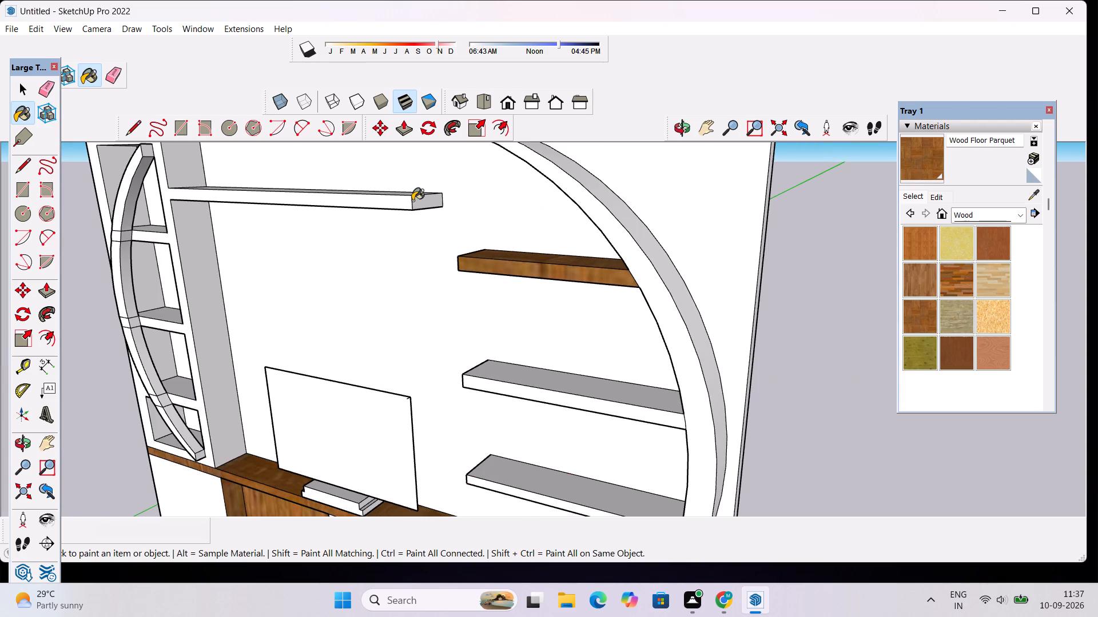
{"action": "left_click", "coordinate": [398, 201]}
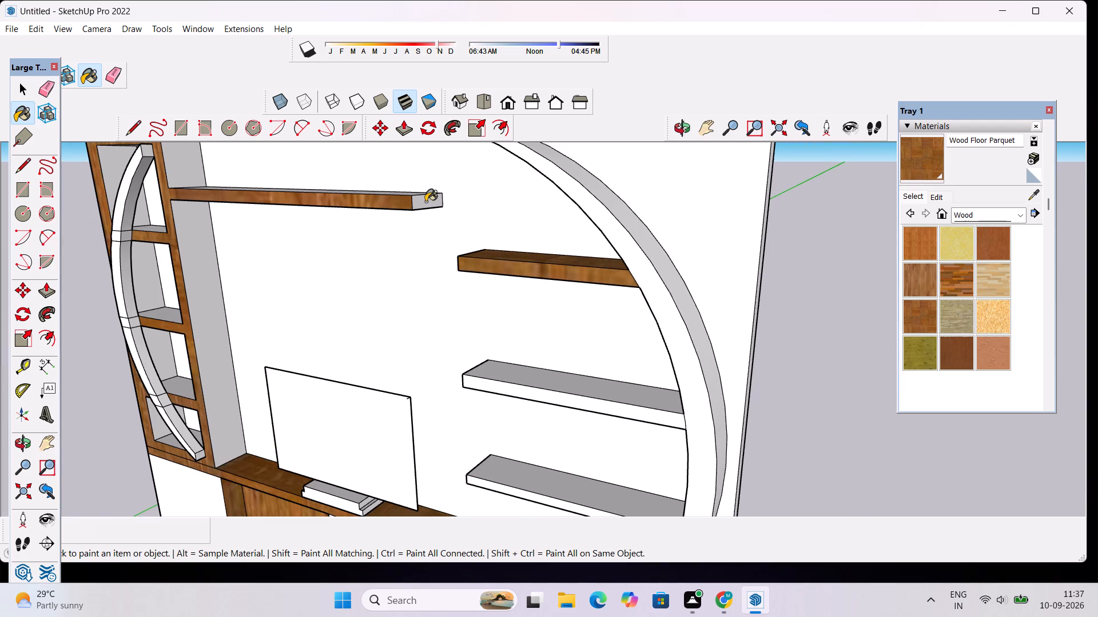
{"action": "left_click", "coordinate": [424, 202]}
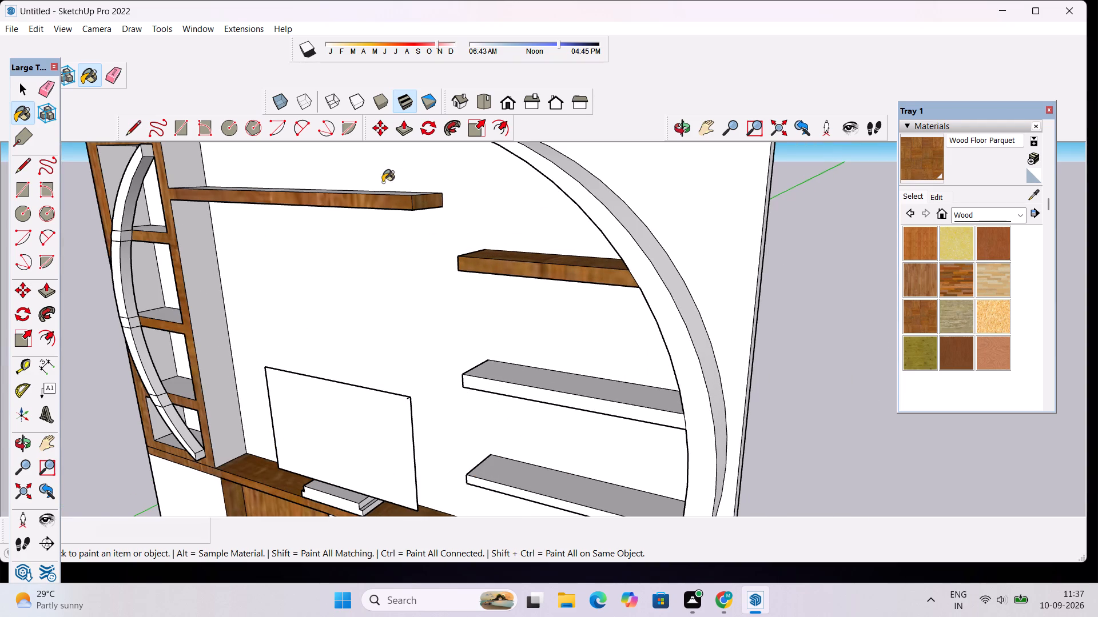
{"action": "scroll", "coordinate": [383, 194], "scroll_direction": "up", "scroll_amount": 6}
{"action": "left_click", "coordinate": [385, 194]}
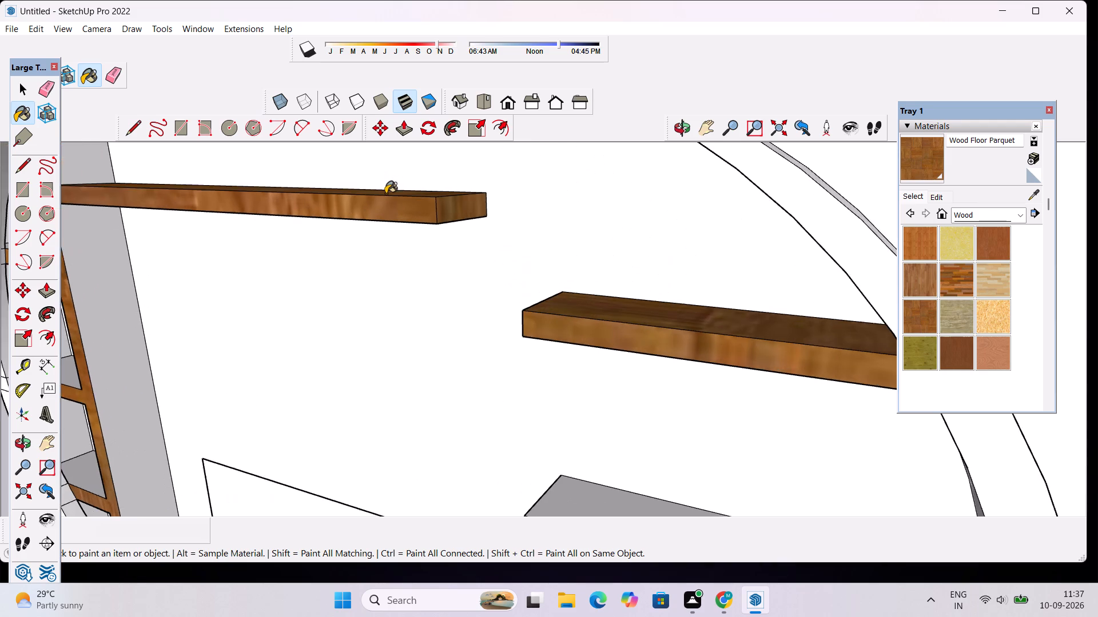
Paint the top and front faces of the middle and lowest shelves beside the curved band with Wood Floor Parquet.
{"action": "scroll", "coordinate": [387, 194], "scroll_direction": "down", "scroll_amount": 8}
{"action": "scroll", "coordinate": [396, 229], "scroll_direction": "up", "scroll_amount": 12}
{"action": "scroll", "coordinate": [434, 188], "scroll_direction": "down", "scroll_amount": 2}
{"action": "scroll", "coordinate": [447, 177], "scroll_direction": "up", "scroll_amount": 5}
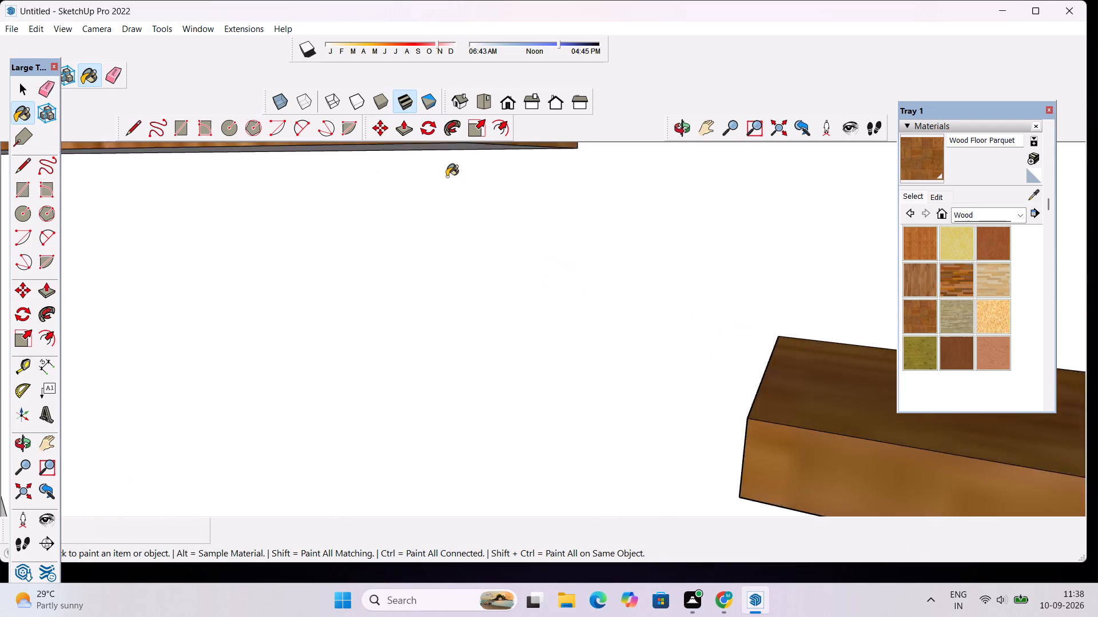
{"action": "scroll", "coordinate": [447, 177], "scroll_direction": "up", "scroll_amount": 2}
{"action": "scroll", "coordinate": [449, 167], "scroll_direction": "down", "scroll_amount": 3}
{"action": "scroll", "coordinate": [449, 166], "scroll_direction": "down", "scroll_amount": 20}
{"action": "scroll", "coordinate": [449, 166], "scroll_direction": "down", "scroll_amount": 5}
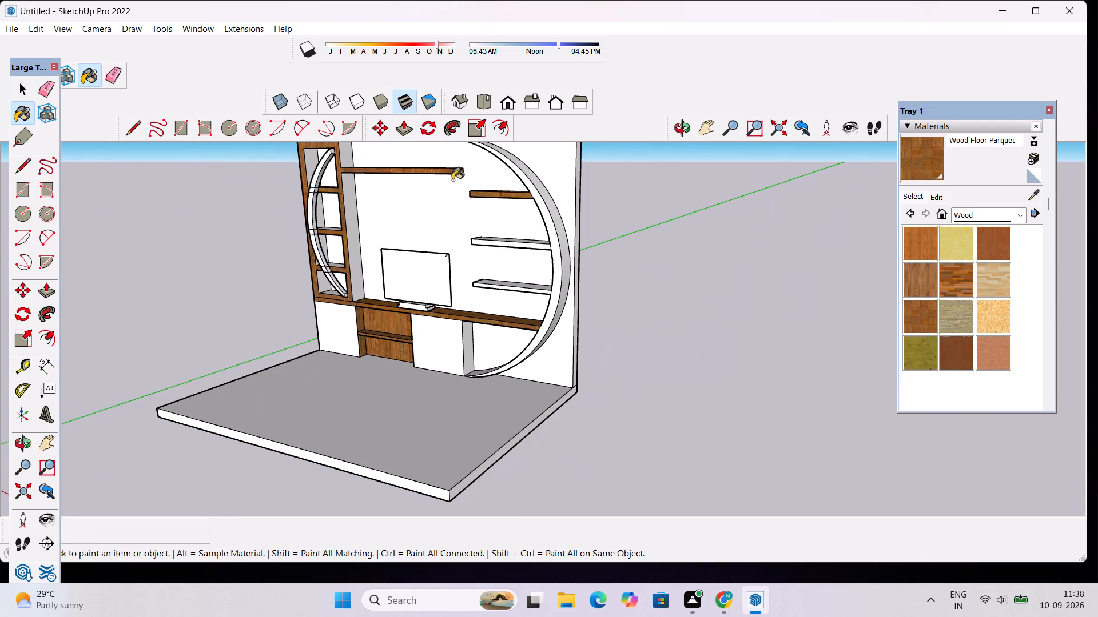
{"action": "scroll", "coordinate": [430, 166], "scroll_direction": "up", "scroll_amount": 15}
{"action": "scroll", "coordinate": [475, 192], "scroll_direction": "up", "scroll_amount": 8}
{"action": "scroll", "coordinate": [483, 203], "scroll_direction": "down", "scroll_amount": 20}
{"action": "scroll", "coordinate": [483, 203], "scroll_direction": "down", "scroll_amount": 3}
{"action": "scroll", "coordinate": [563, 305], "scroll_direction": "up", "scroll_amount": 4}
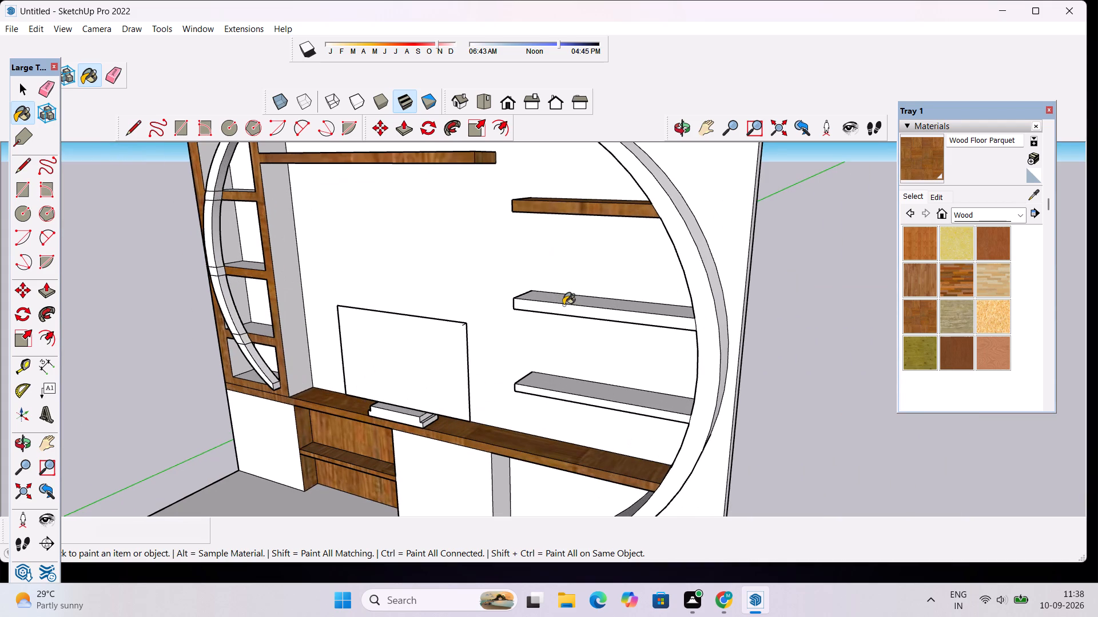
{"action": "left_click", "coordinate": [572, 302]}
{"action": "left_click", "coordinate": [572, 308]}
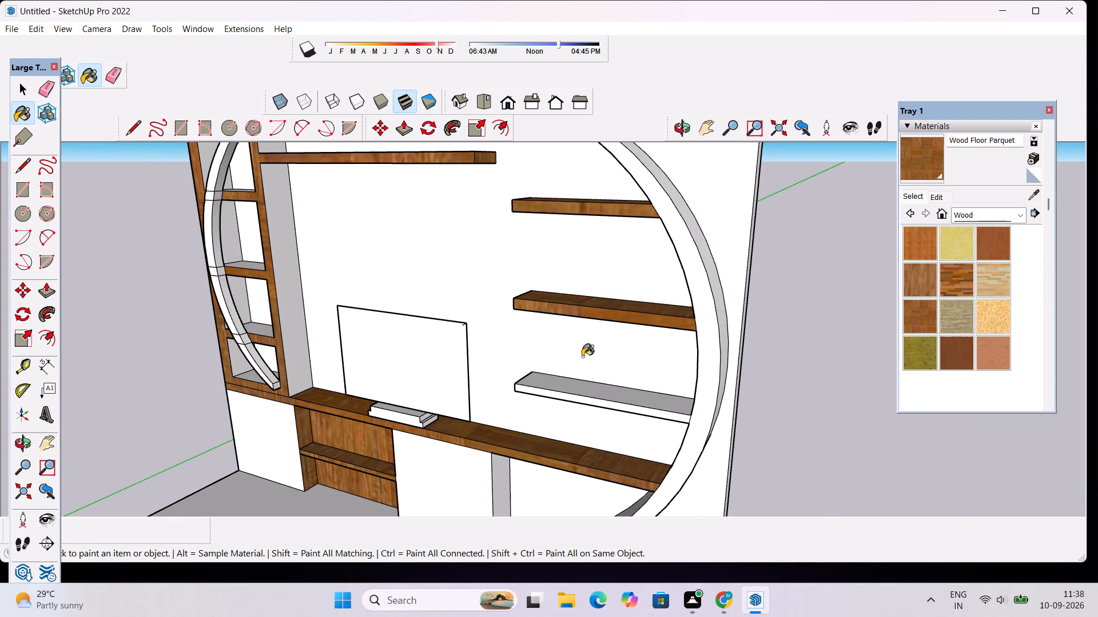
{"action": "left_click", "coordinate": [587, 388]}
{"action": "left_click", "coordinate": [586, 401]}
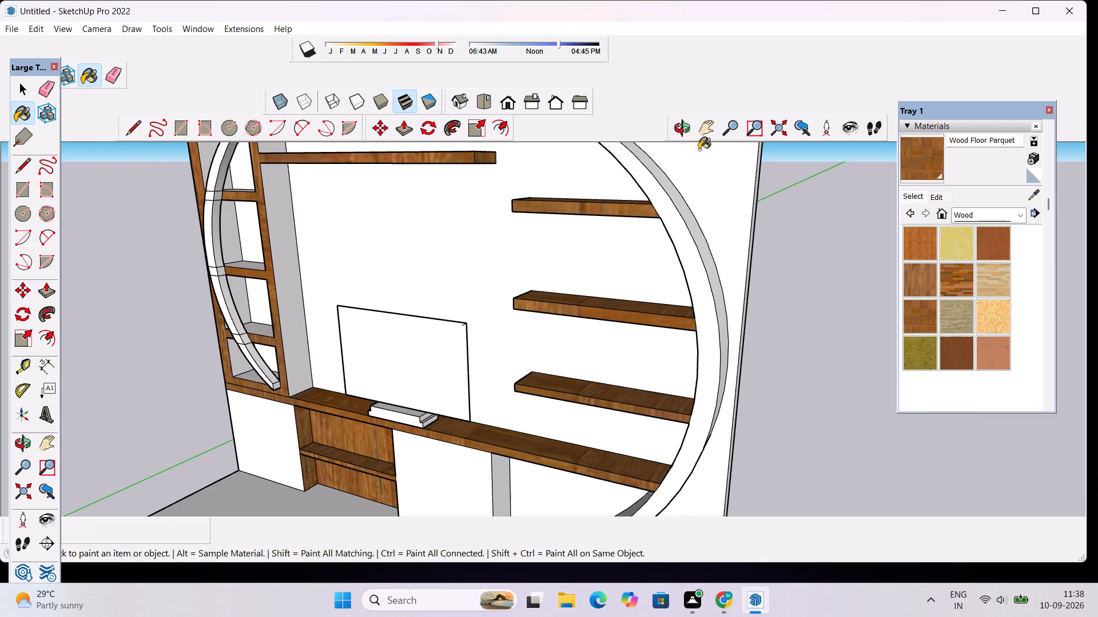
Paint the undersides and free end faces of the middle and lowest band-side shelves with Wood Floor Parquet.
{"action": "left_click", "coordinate": [683, 131]}
{"action": "left_click_drag", "start_coordinate": [389, 311], "coordinate": [566, 197]}
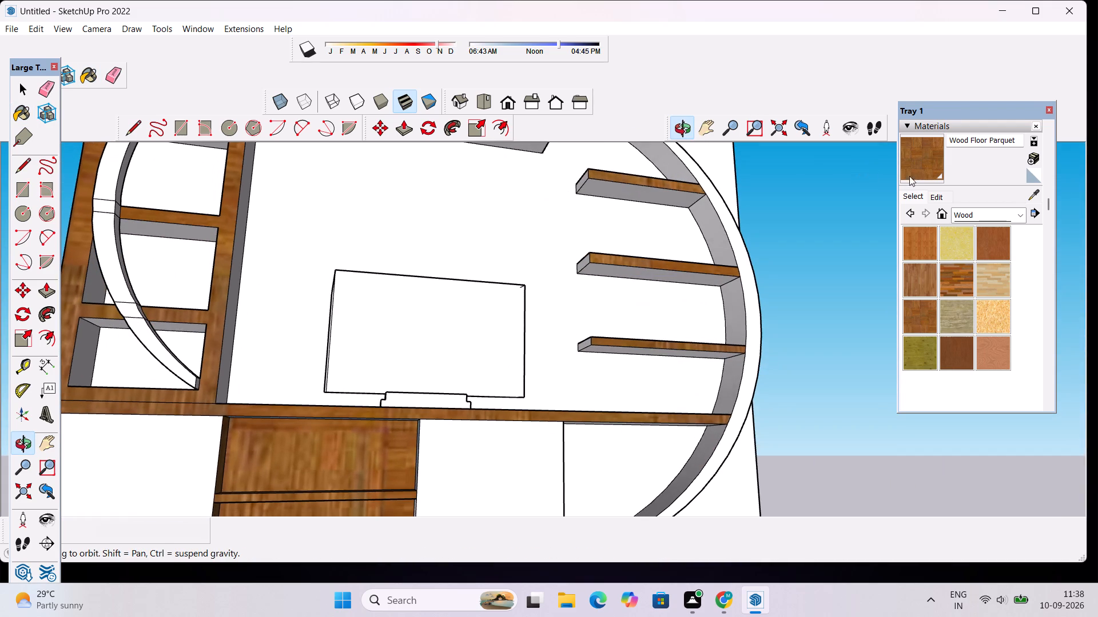
{"action": "left_click", "coordinate": [926, 168]}
{"action": "scroll", "coordinate": [702, 279], "scroll_direction": "up", "scroll_amount": 4}
{"action": "left_click", "coordinate": [703, 274]}
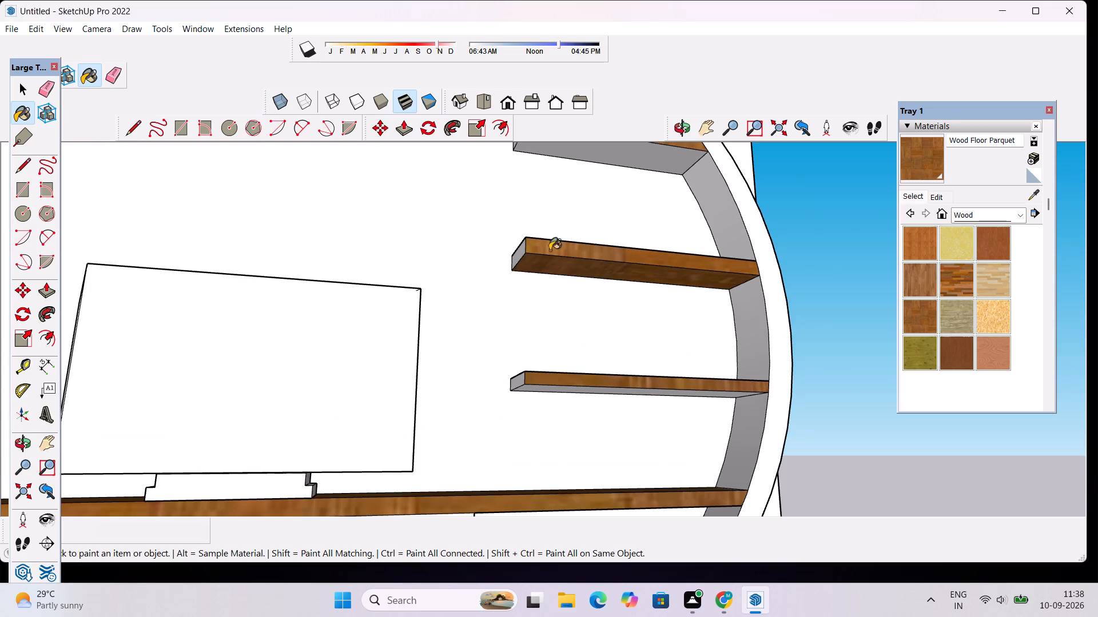
{"action": "scroll", "coordinate": [531, 249], "scroll_direction": "up", "scroll_amount": 3}
{"action": "left_click", "coordinate": [512, 257]}
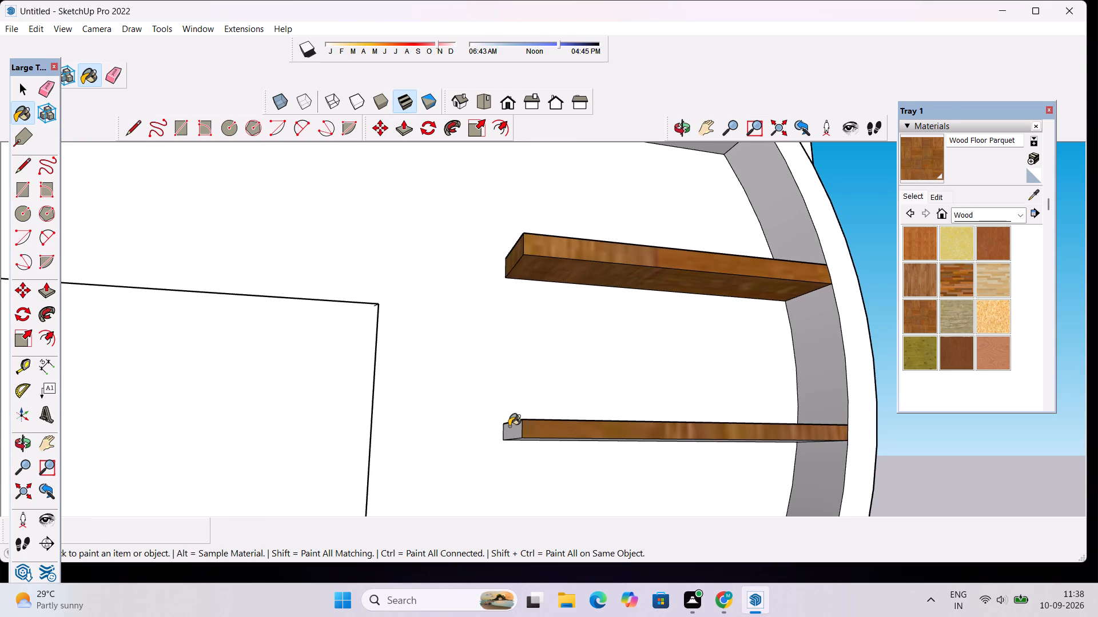
{"action": "left_click", "coordinate": [510, 426]}
{"action": "scroll", "coordinate": [566, 323], "scroll_direction": "down", "scroll_amount": 8}
{"action": "scroll", "coordinate": [620, 387], "scroll_direction": "up", "scroll_amount": 6}
{"action": "left_click", "coordinate": [632, 366]}
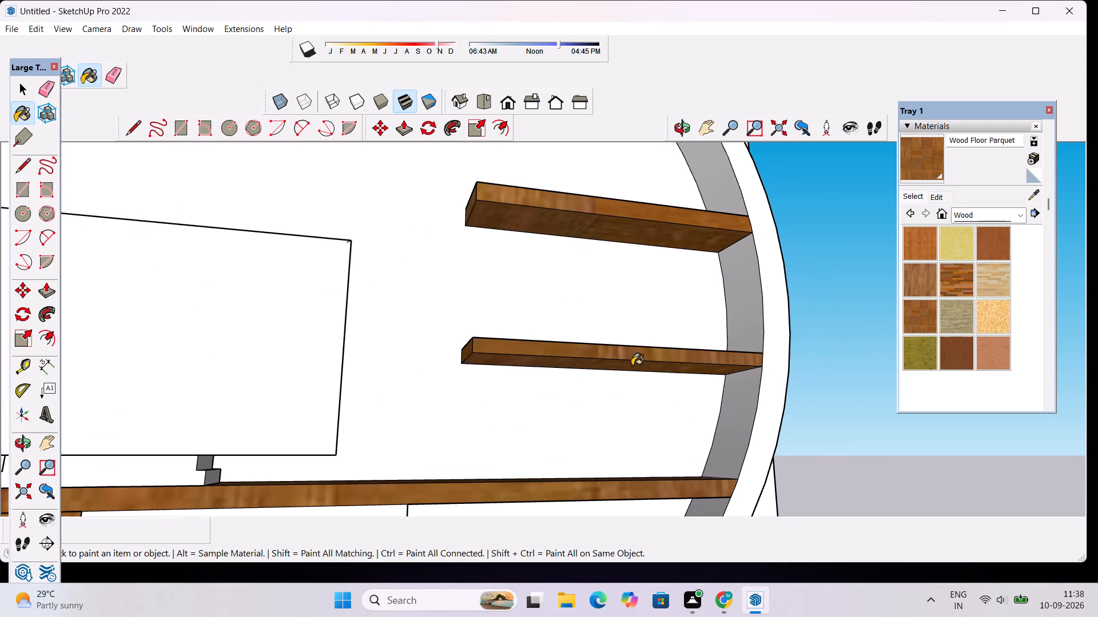
Paint the free end face and underside of the uppermost band-side shelf with Wood Floor Parquet.
{"action": "scroll", "coordinate": [611, 332], "scroll_direction": "down", "scroll_amount": 10}
{"action": "left_click", "coordinate": [575, 229]}
{"action": "scroll", "coordinate": [544, 235], "scroll_direction": "up", "scroll_amount": 3}
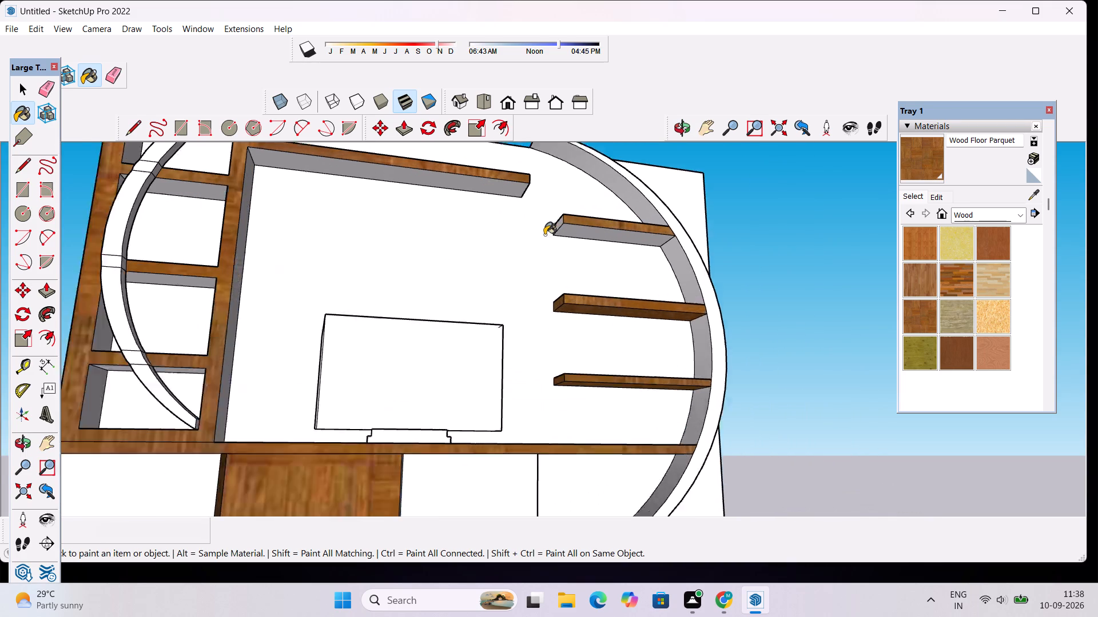
{"action": "scroll", "coordinate": [544, 235], "scroll_direction": "up", "scroll_amount": 1}
{"action": "left_click", "coordinate": [557, 225]}
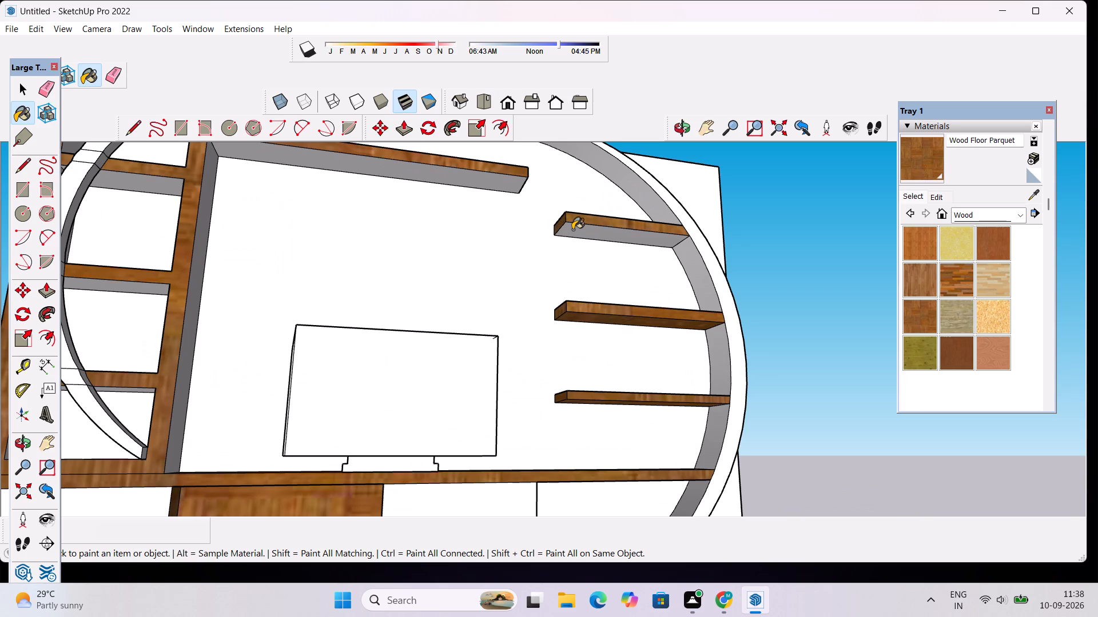
{"action": "left_click", "coordinate": [572, 230]}
Paint the long upper shelf's underside and the cubby unit's side face toward the monitor with Wood Floor Parquet.
{"action": "left_click", "coordinate": [497, 182]}
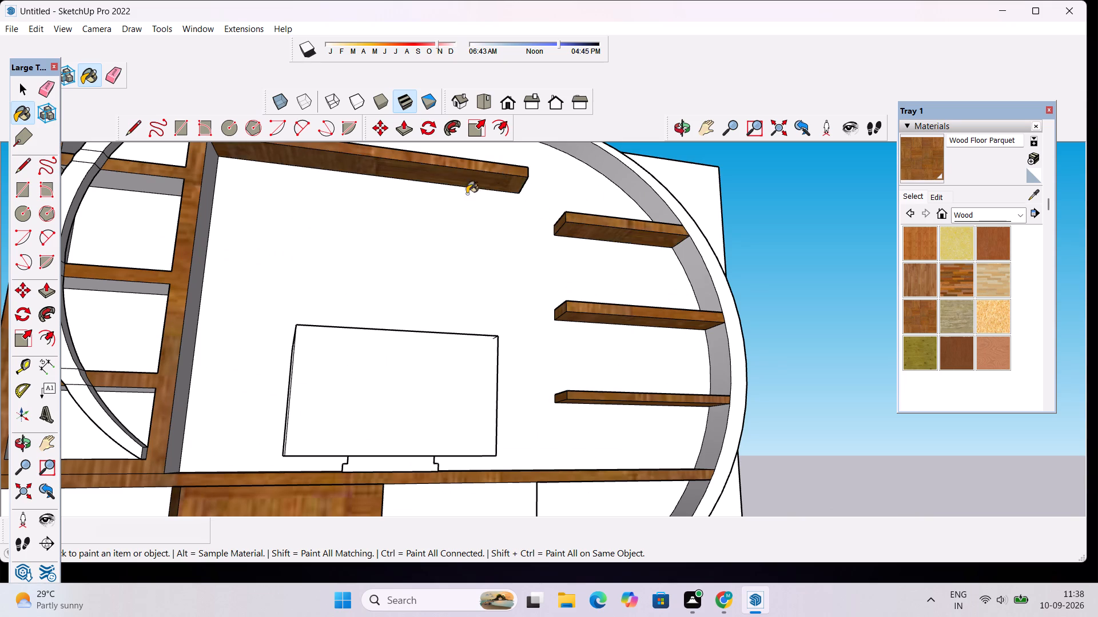
{"action": "scroll", "coordinate": [197, 242], "scroll_direction": "up", "scroll_amount": 4}
{"action": "left_click", "coordinate": [196, 238]}
Examine the painted wall unit from below and from the front, checking the wood finish and the remaining unpainted faces.
{"action": "scroll", "coordinate": [197, 238], "scroll_direction": "down", "scroll_amount": 9}
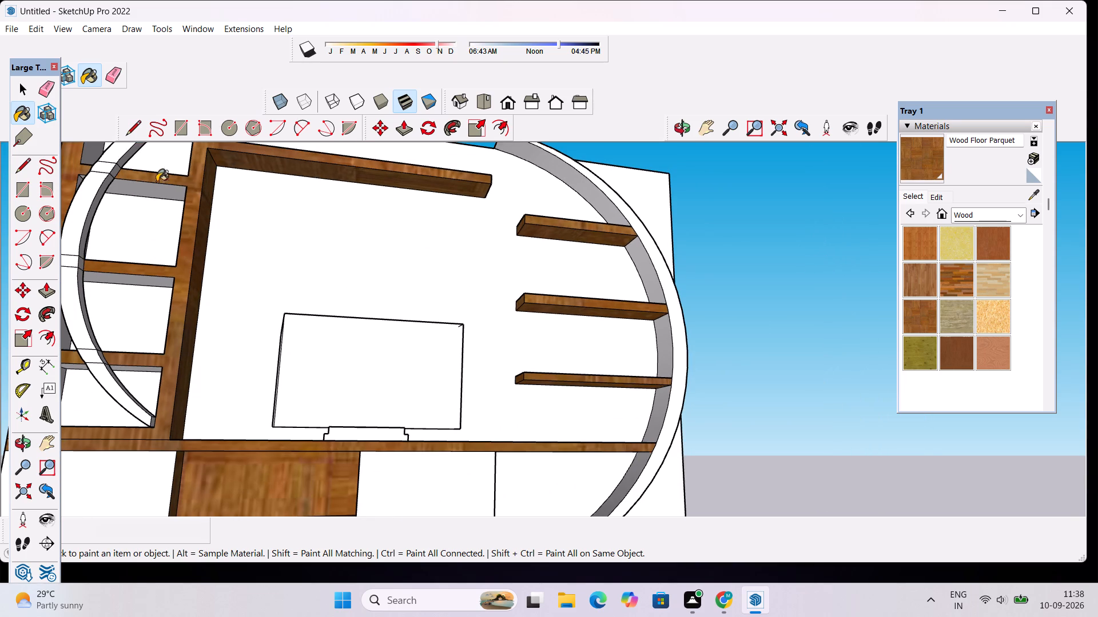
{"action": "scroll", "coordinate": [173, 219], "scroll_direction": "up", "scroll_amount": 2}
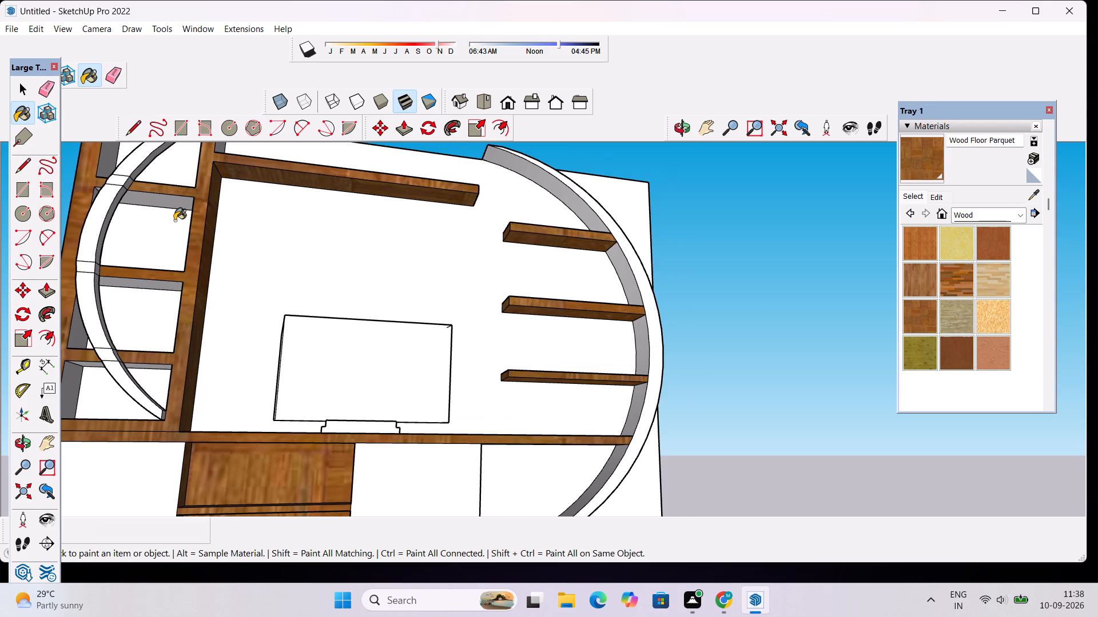
{"action": "scroll", "coordinate": [122, 238], "scroll_direction": "down", "scroll_amount": 14}
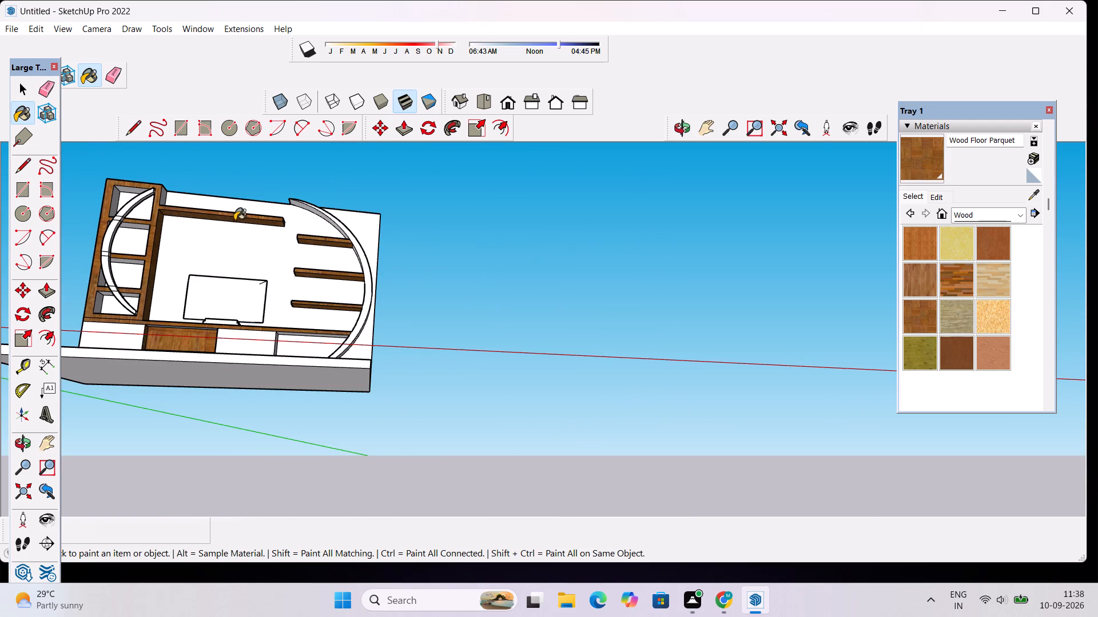
{"action": "scroll", "coordinate": [234, 221], "scroll_direction": "up", "scroll_amount": 3}
{"action": "scroll", "coordinate": [241, 226], "scroll_direction": "down", "scroll_amount": 11}
{"action": "key", "text": "space"}
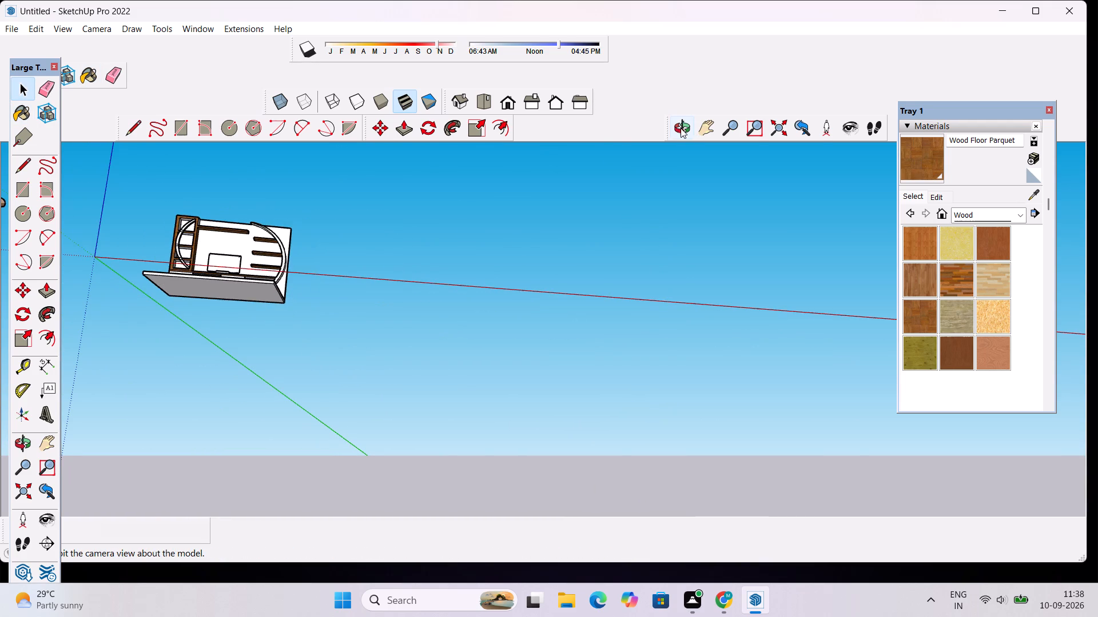
{"action": "left_click", "coordinate": [681, 128]}
{"action": "left_click_drag", "start_coordinate": [416, 255], "coordinate": [387, 414]}
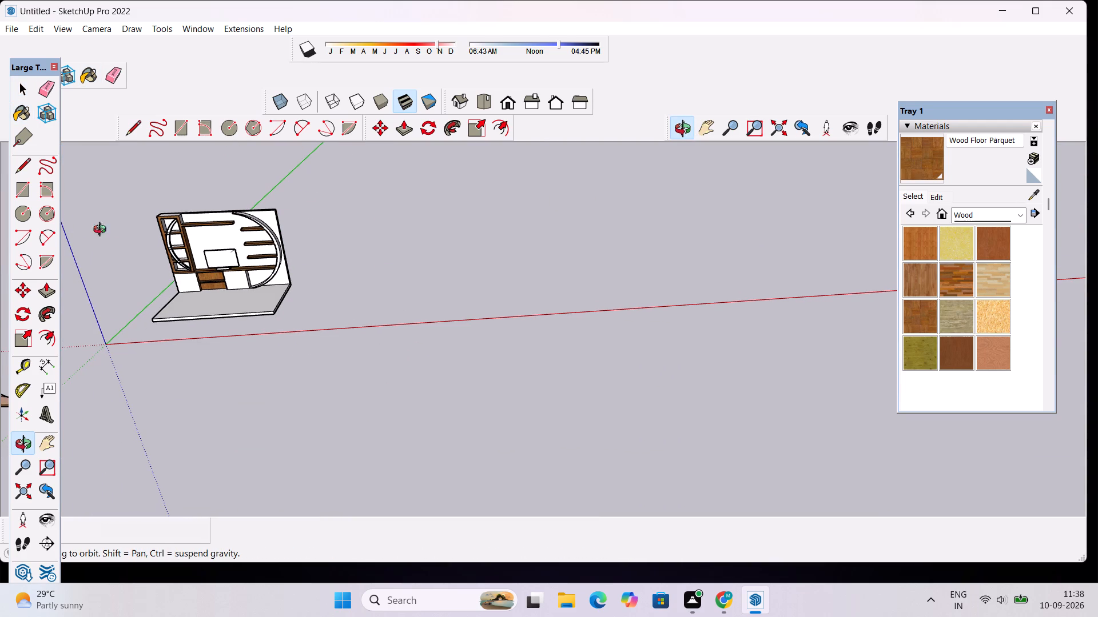
{"action": "scroll", "coordinate": [121, 229], "scroll_direction": "up", "scroll_amount": 4}
{"action": "left_click_drag", "start_coordinate": [132, 226], "coordinate": [155, 225]}
{"action": "left_click_drag", "start_coordinate": [112, 238], "coordinate": [180, 198]}
{"action": "left_click_drag", "start_coordinate": [292, 339], "coordinate": [293, 342]}
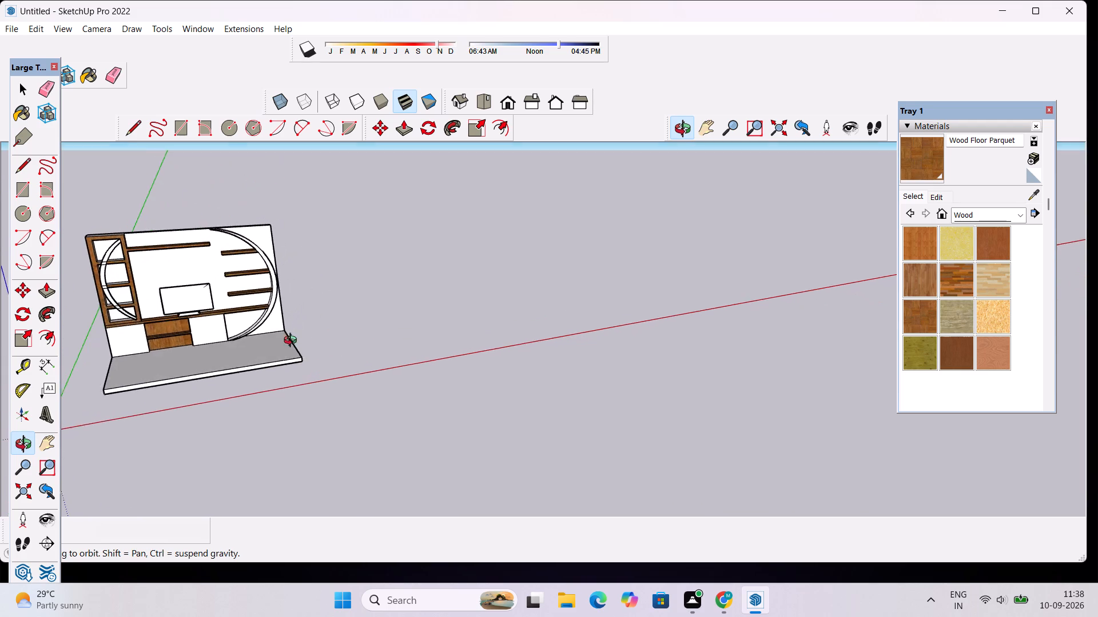
{"action": "left_click_drag", "start_coordinate": [293, 342], "coordinate": [214, 301]}
{"action": "scroll", "coordinate": [213, 258], "scroll_direction": "up", "scroll_amount": 10}
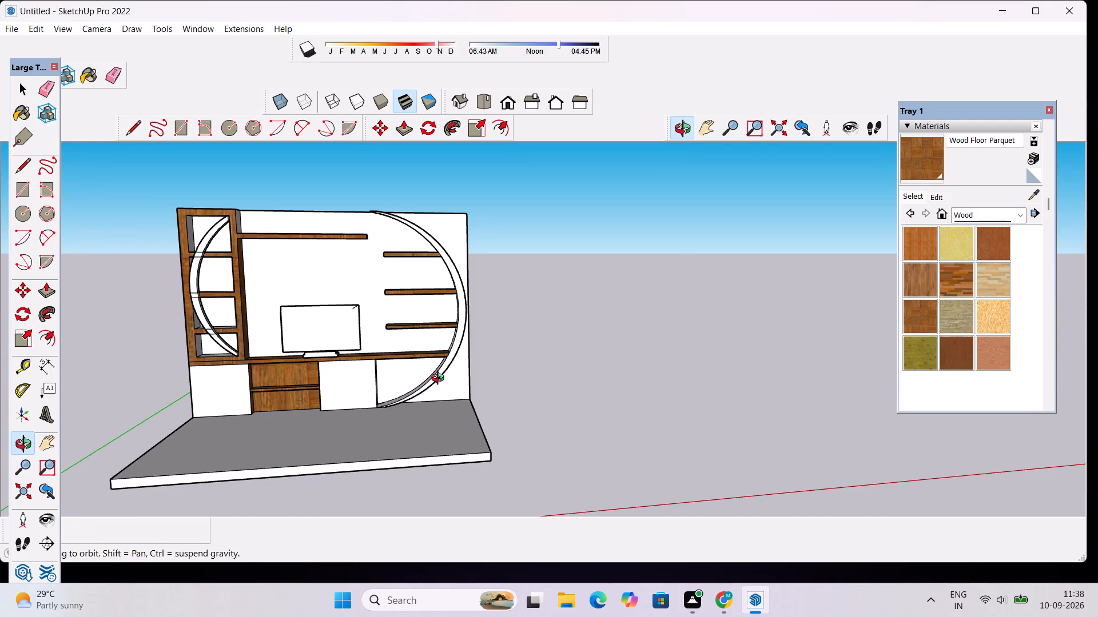
{"action": "scroll", "coordinate": [380, 390], "scroll_direction": "up", "scroll_amount": 4}
{"action": "scroll", "coordinate": [380, 390], "scroll_direction": "down", "scroll_amount": 3}
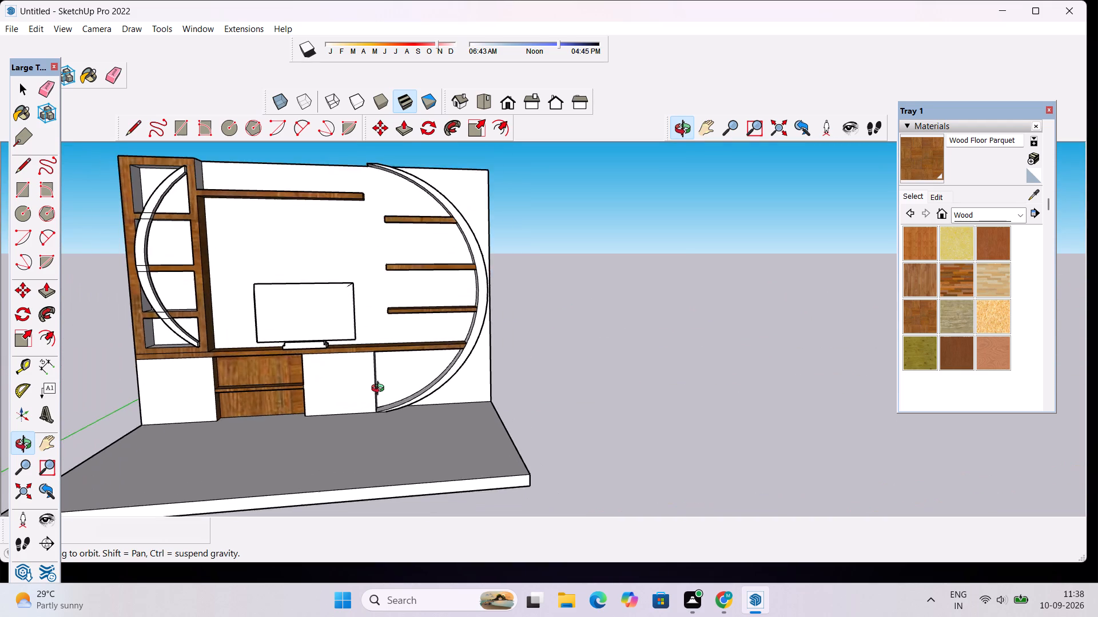
{"action": "scroll", "coordinate": [380, 390], "scroll_direction": "down", "scroll_amount": 2}
{"action": "scroll", "coordinate": [384, 391], "scroll_direction": "up", "scroll_amount": 1}
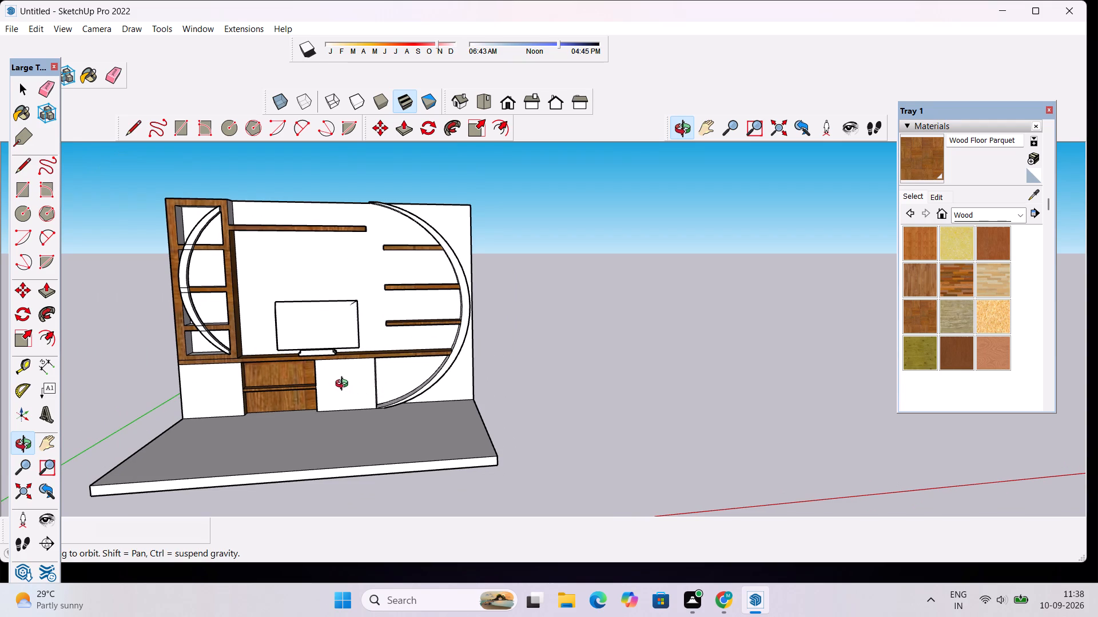
{"action": "scroll", "coordinate": [178, 359], "scroll_direction": "up", "scroll_amount": 3}
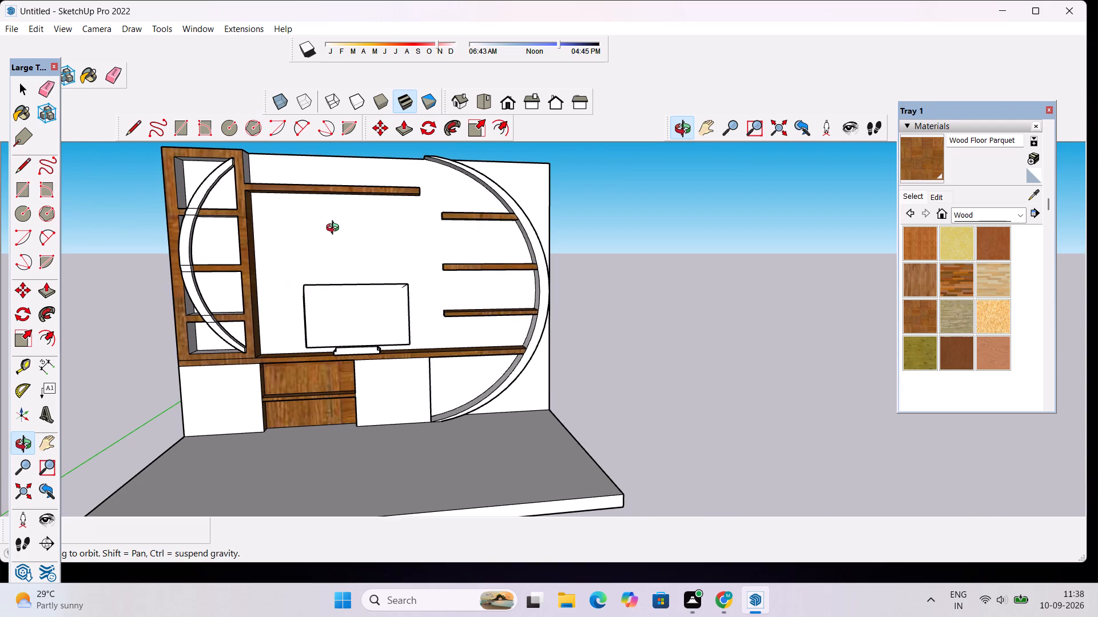
{"action": "scroll", "coordinate": [335, 231], "scroll_direction": "down", "scroll_amount": 3}
{"action": "key", "text": "space"}
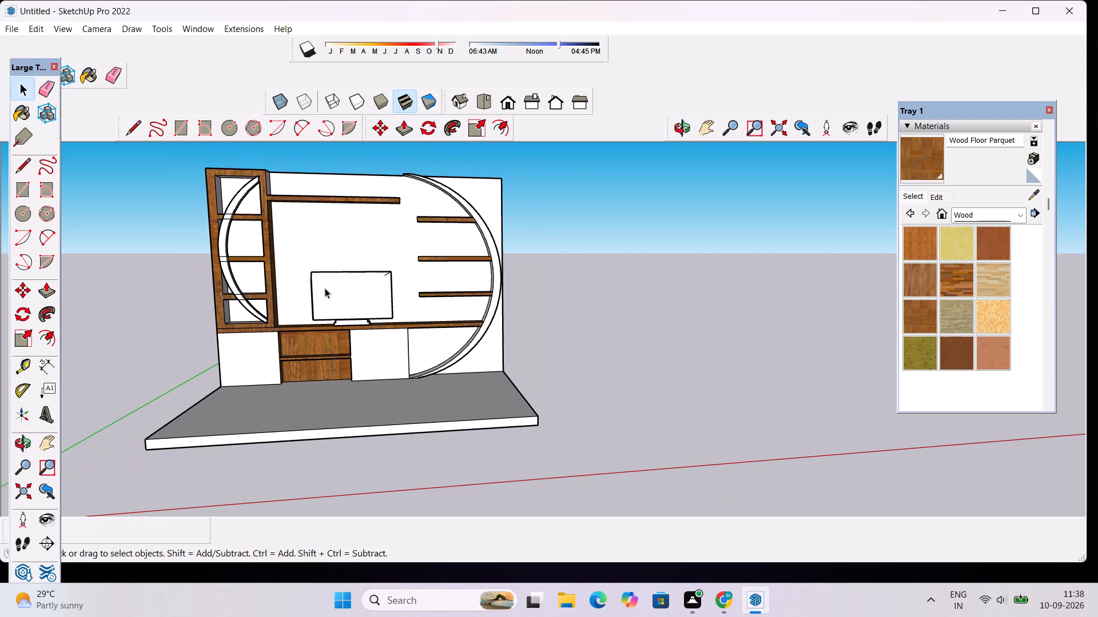
Adjust the colour brightness of the Wood Floor Parquet material, finishing on a dark brown.
{"action": "left_click", "coordinate": [936, 200]}
{"action": "left_click", "coordinate": [970, 267]}
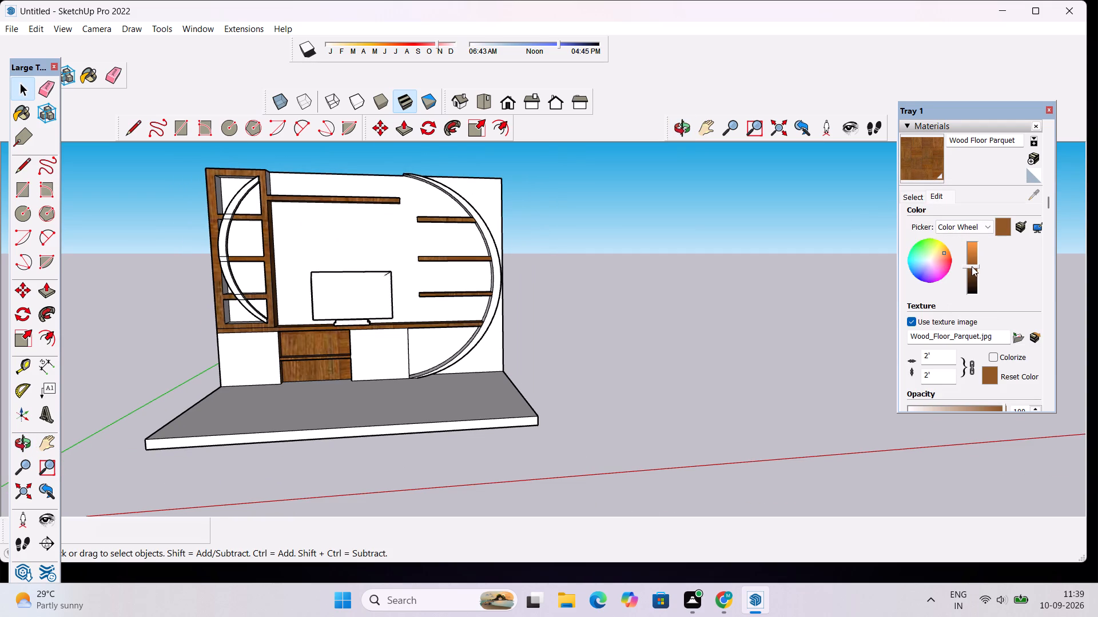
{"action": "left_click", "coordinate": [972, 261]}
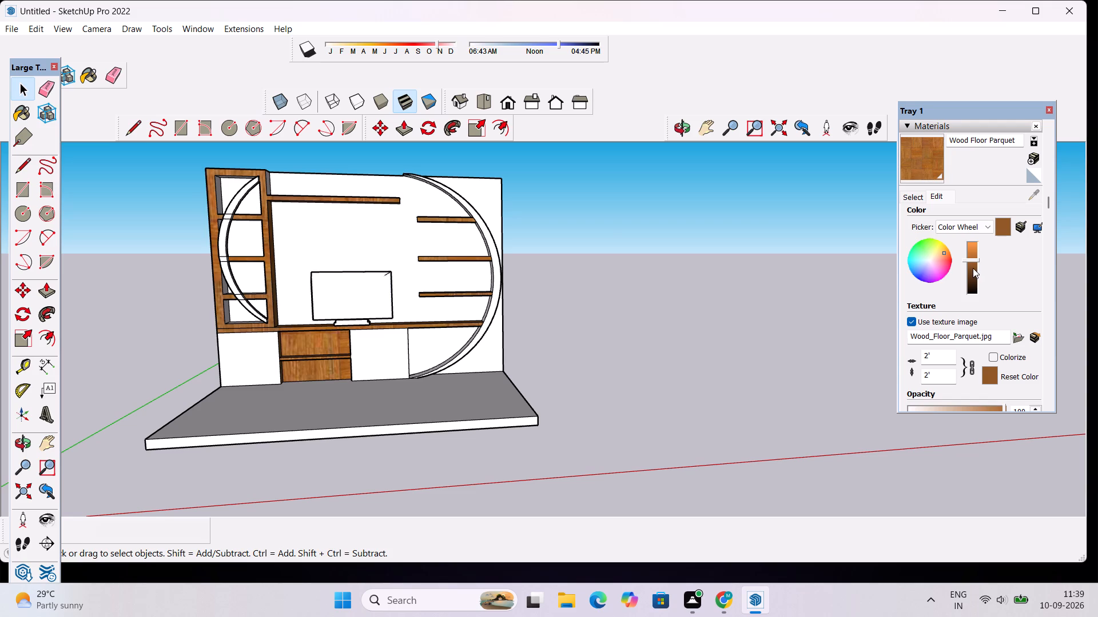
{"action": "left_click", "coordinate": [973, 268]}
{"action": "key", "text": "space"}
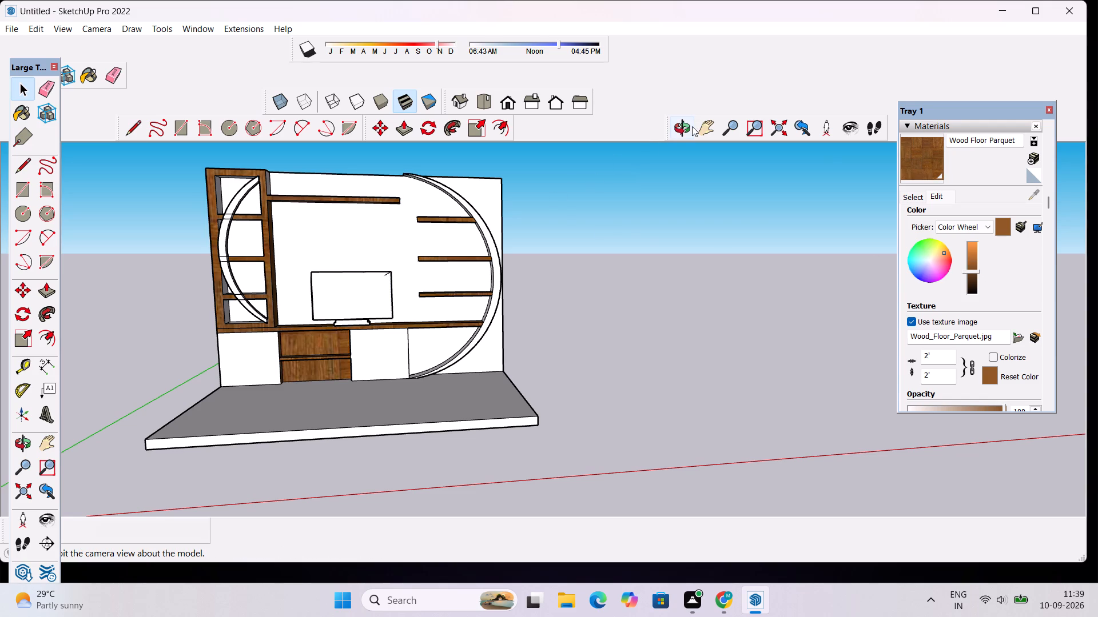
Draw short vertical lines at both ends of the uppermost cubby shelf's front face to separate it from the frame.
{"action": "left_click", "coordinate": [690, 126]}
{"action": "left_click_drag", "start_coordinate": [652, 193], "coordinate": [579, 241]}
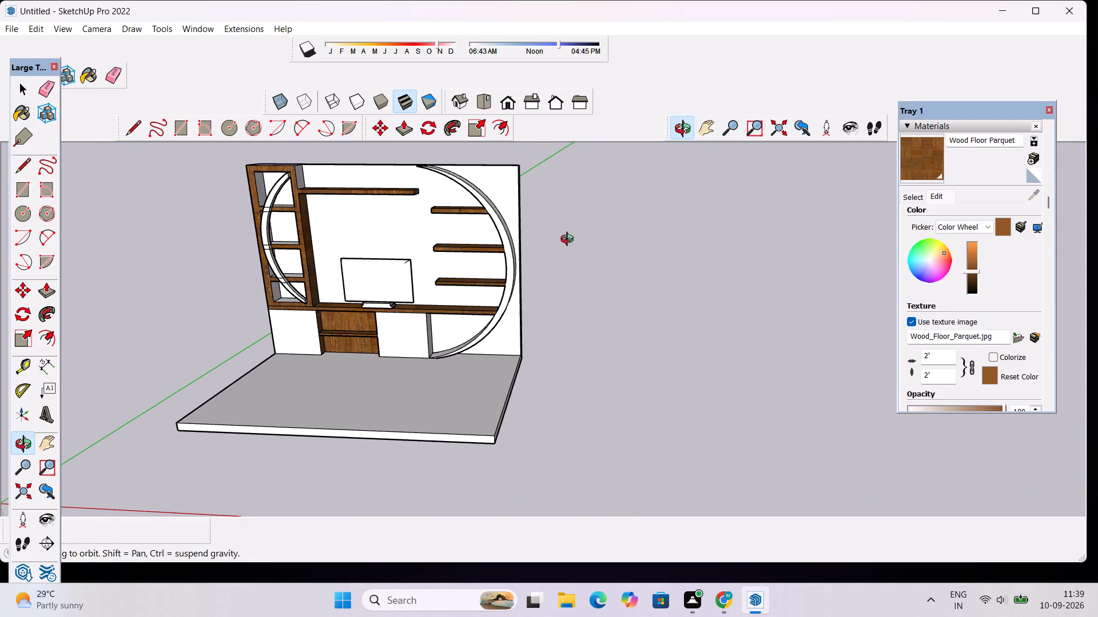
{"action": "scroll", "coordinate": [642, 137], "scroll_direction": "up", "scroll_amount": 4}
{"action": "left_click", "coordinate": [679, 129]}
{"action": "key", "text": "space"}
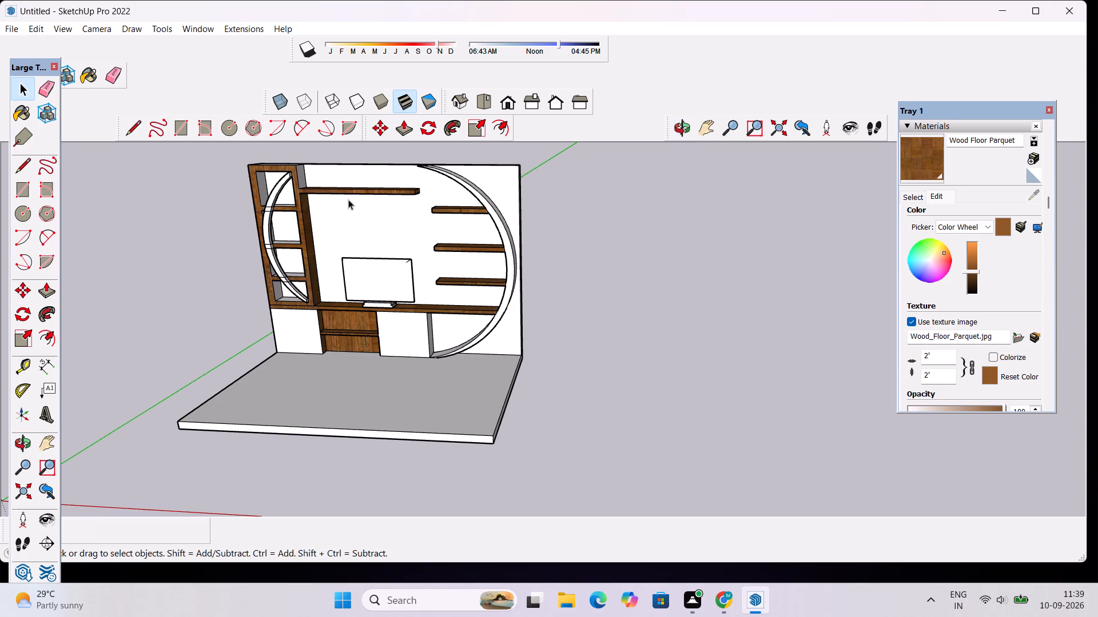
{"action": "scroll", "coordinate": [284, 211], "scroll_direction": "up", "scroll_amount": 14}
{"action": "key", "text": "l"}
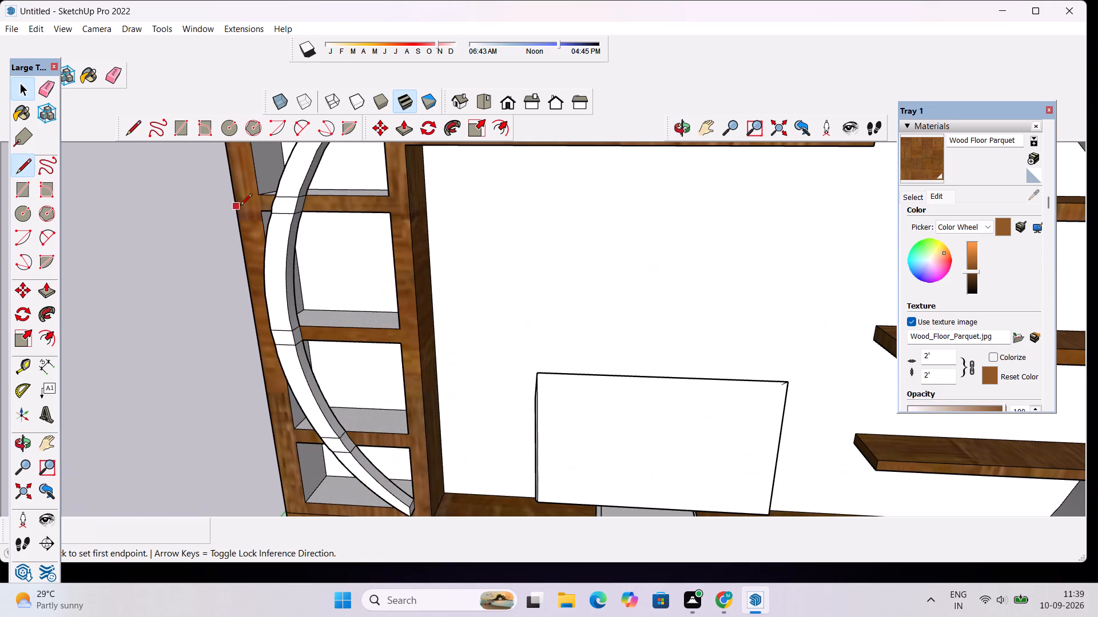
{"action": "left_click", "coordinate": [258, 213]}
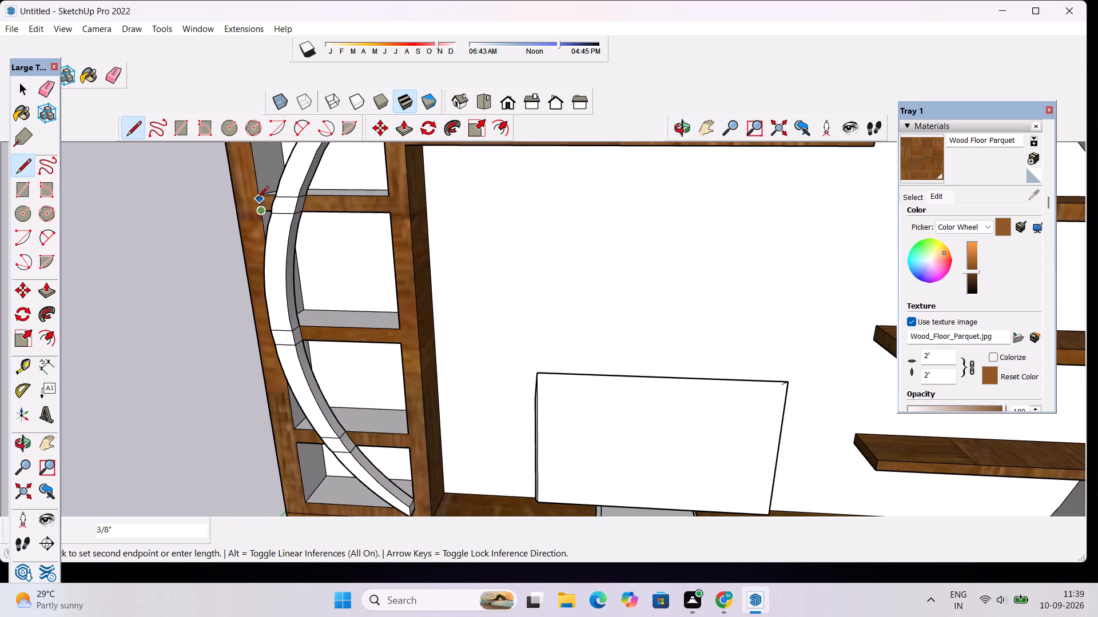
{"action": "left_click", "coordinate": [257, 198]}
{"action": "left_click", "coordinate": [389, 215]}
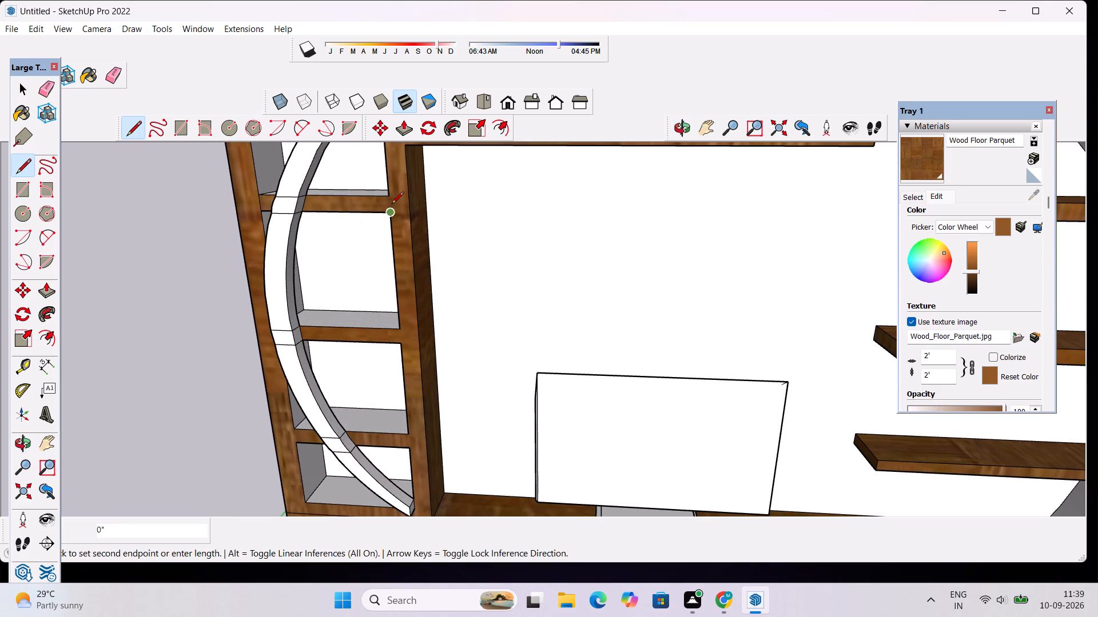
{"action": "left_click", "coordinate": [392, 197]}
Draw short dividing lines at the monitor-side end of the middle cubby shelf's front and at both ends of the lowest one.
{"action": "left_click", "coordinate": [398, 328]}
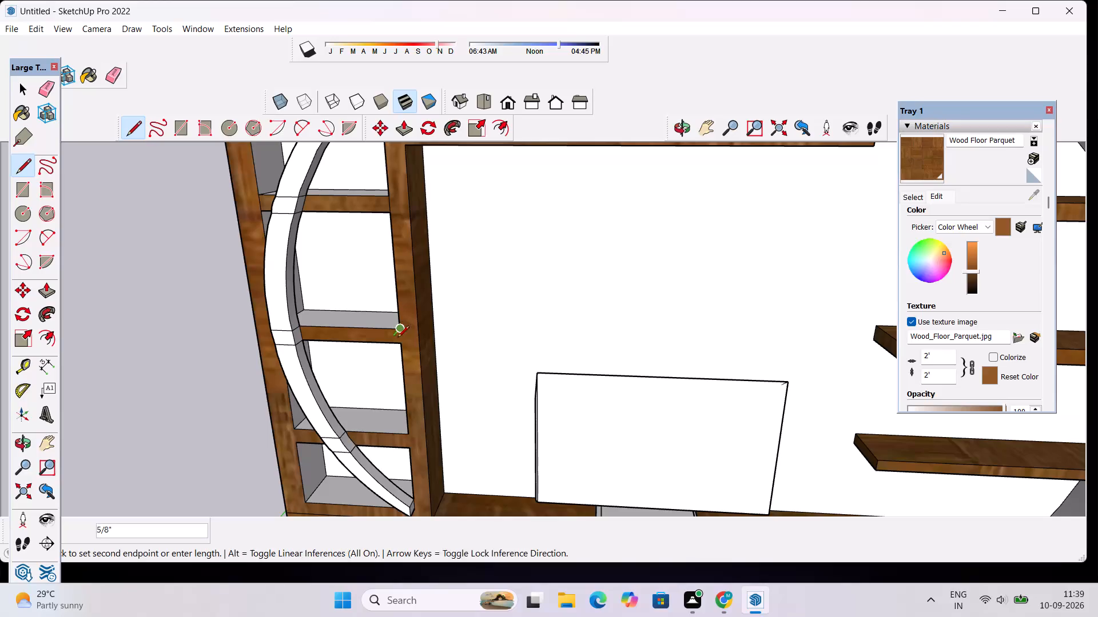
{"action": "left_click", "coordinate": [397, 346]}
{"action": "scroll", "coordinate": [234, 338], "scroll_direction": "up", "scroll_amount": 3}
{"action": "scroll", "coordinate": [248, 315], "scroll_direction": "down", "scroll_amount": 5}
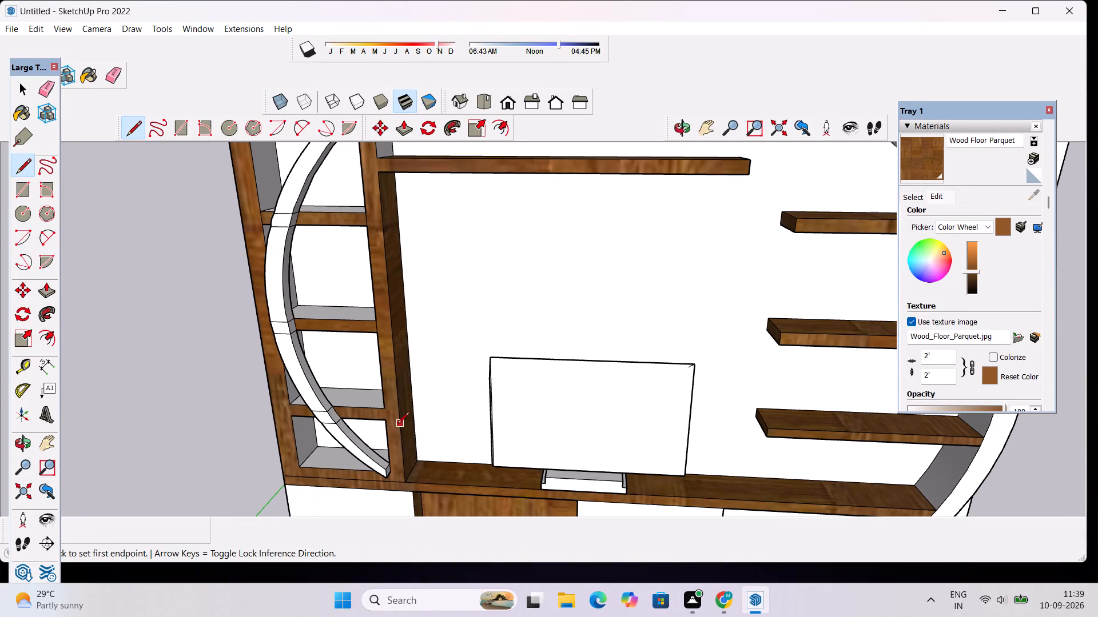
{"action": "left_click", "coordinate": [384, 424]}
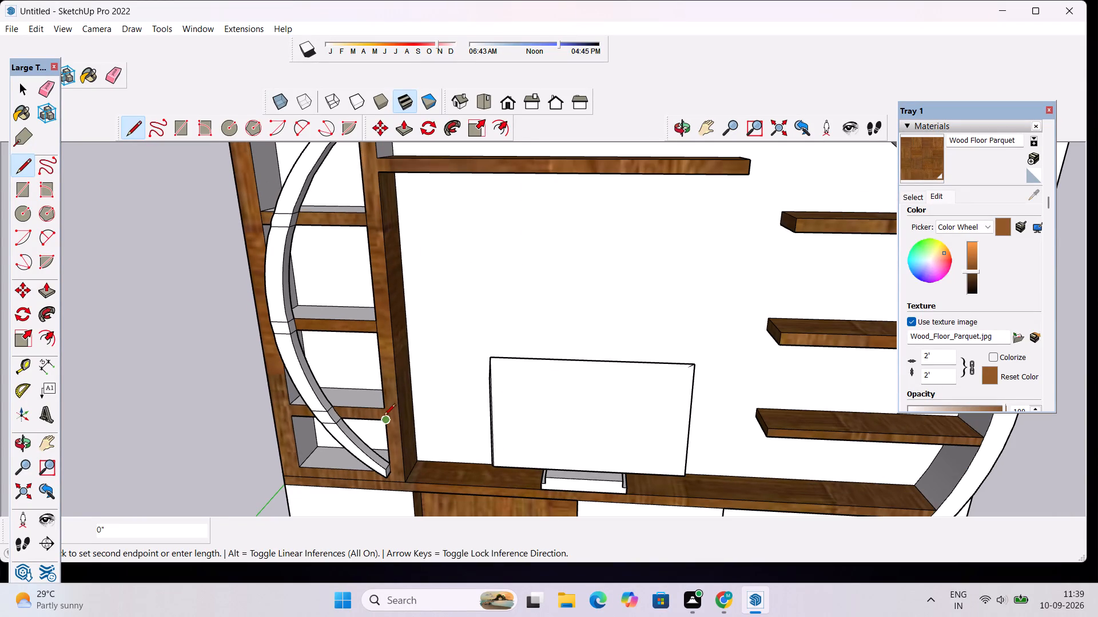
{"action": "left_click", "coordinate": [384, 410]}
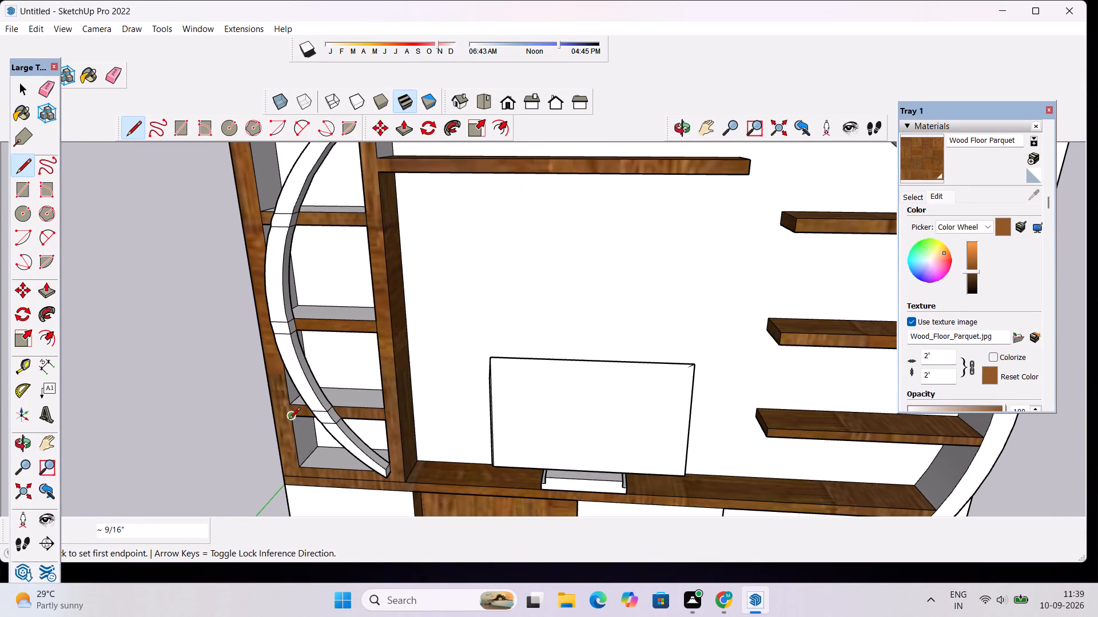
{"action": "left_click", "coordinate": [289, 420]}
{"action": "left_click", "coordinate": [288, 404]}
Draw the dividing line at the outer end of the middle cubby shelf's front, beside the curved band.
{"action": "key", "text": "space"}
{"action": "key", "text": "o"}
{"action": "left_click_drag", "start_coordinate": [303, 317], "coordinate": [324, 309]}
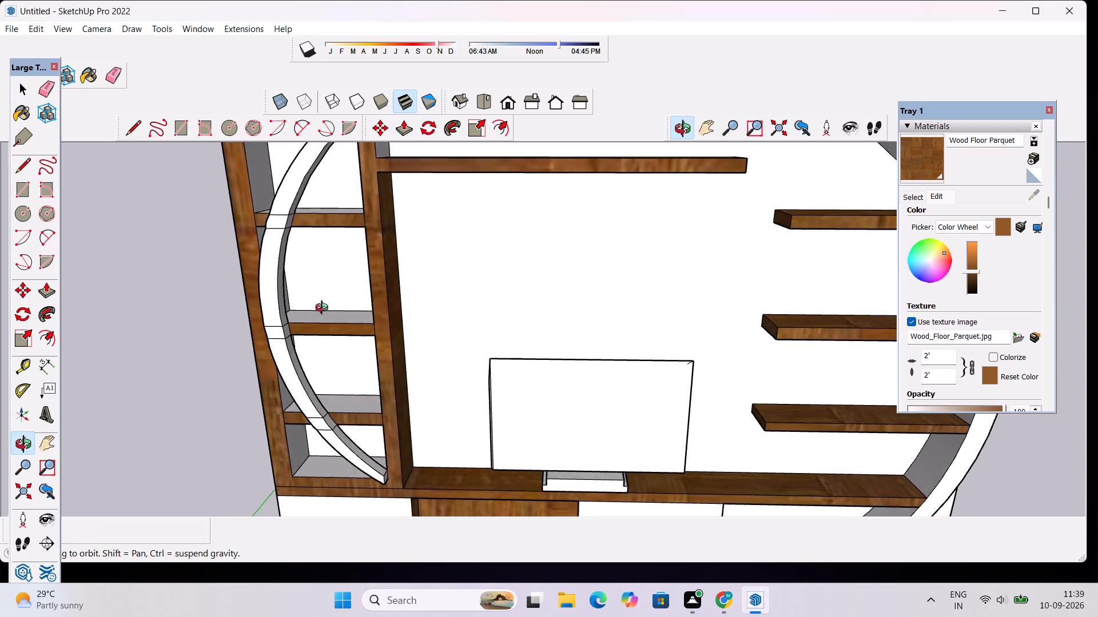
{"action": "left_click_drag", "start_coordinate": [324, 309], "coordinate": [478, 238]}
{"action": "scroll", "coordinate": [253, 328], "scroll_direction": "up", "scroll_amount": 5}
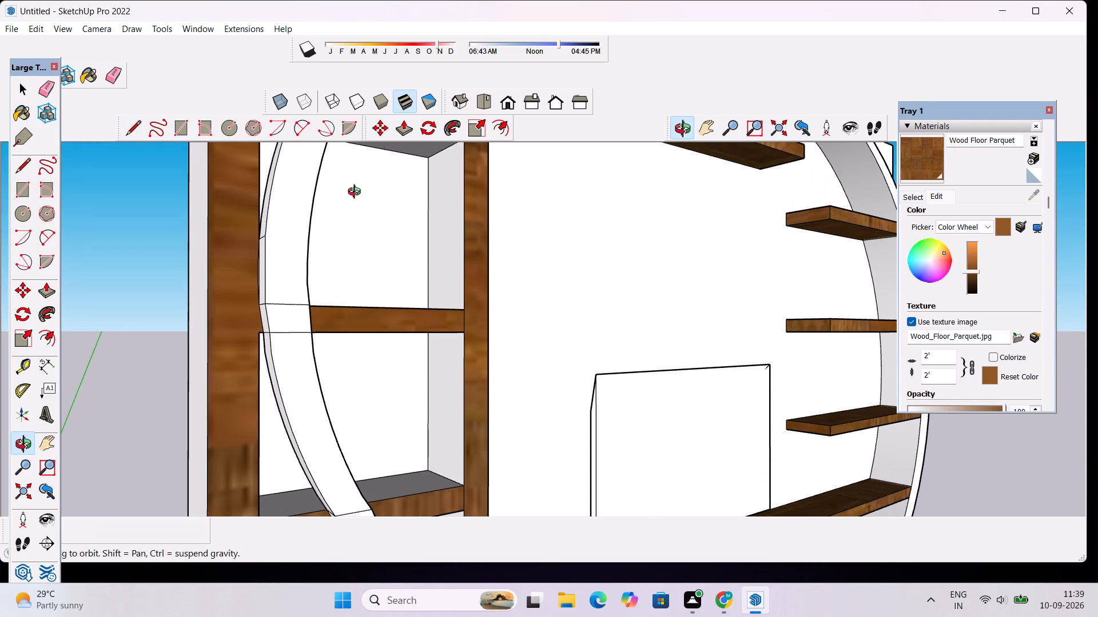
{"action": "key", "text": "space"}
{"action": "type", "text": "l"}
{"action": "scroll", "coordinate": [268, 306], "scroll_direction": "up", "scroll_amount": 9}
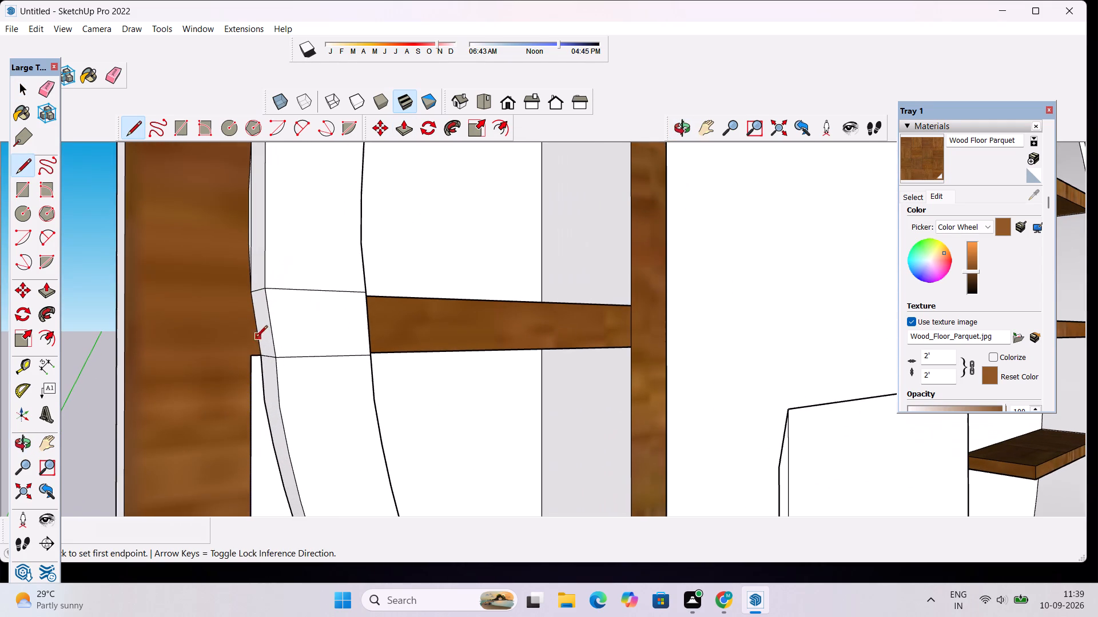
{"action": "left_click", "coordinate": [248, 358]}
{"action": "left_click", "coordinate": [254, 290]}
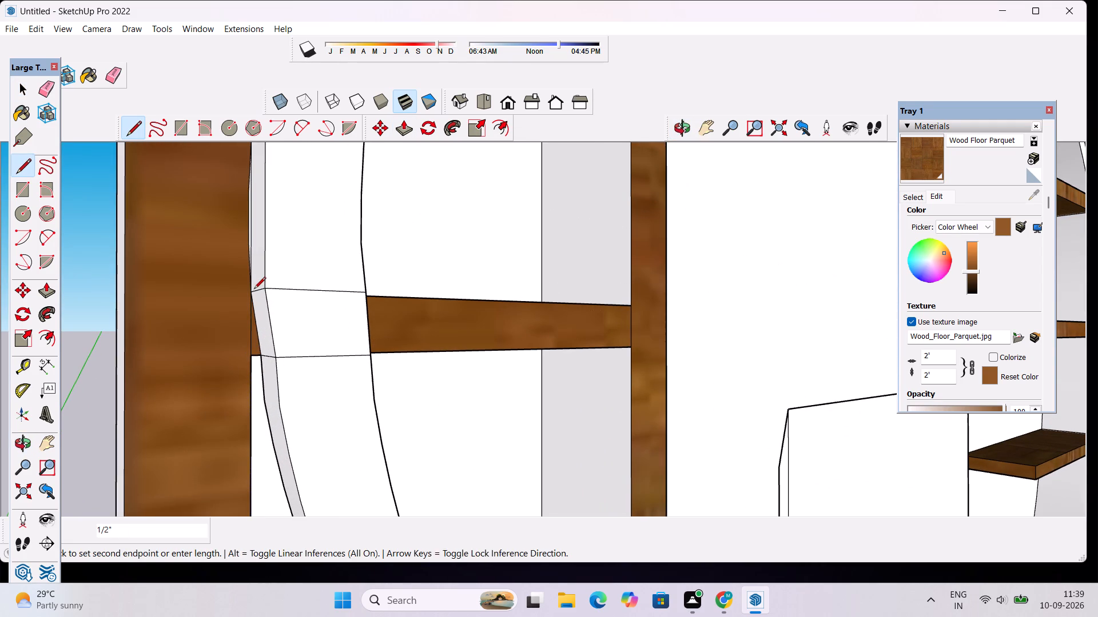
{"action": "key", "text": "space"}
Paint the uppermost cubby shelf's front face on both sides of the band with Translucent Glass Gray from Glass and Mirrors.
{"action": "scroll", "coordinate": [261, 258], "scroll_direction": "down", "scroll_amount": 14}
{"action": "scroll", "coordinate": [291, 221], "scroll_direction": "down", "scroll_amount": 3}
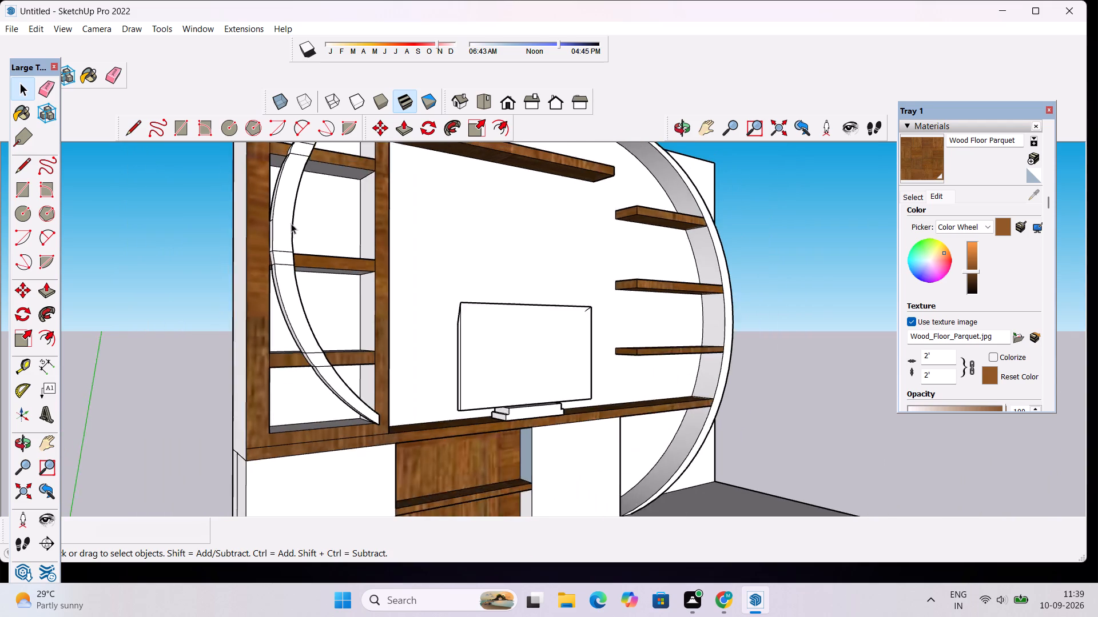
{"action": "scroll", "coordinate": [291, 223], "scroll_direction": "down", "scroll_amount": 6}
{"action": "left_click", "coordinate": [686, 122]}
{"action": "left_click_drag", "start_coordinate": [687, 177], "coordinate": [558, 211]}
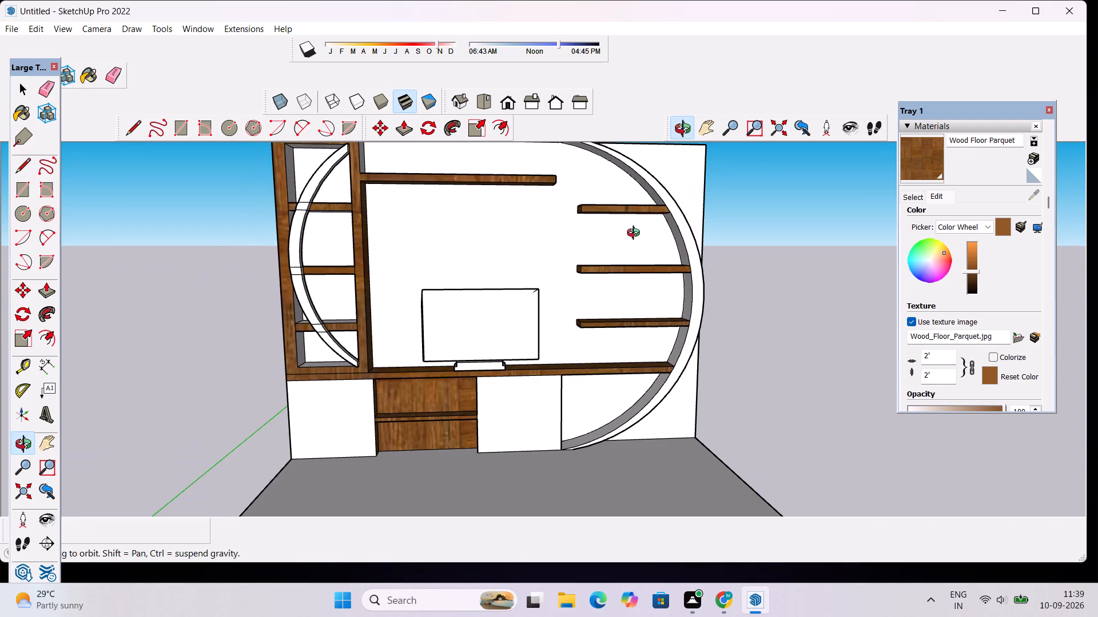
{"action": "left_click", "coordinate": [917, 200]}
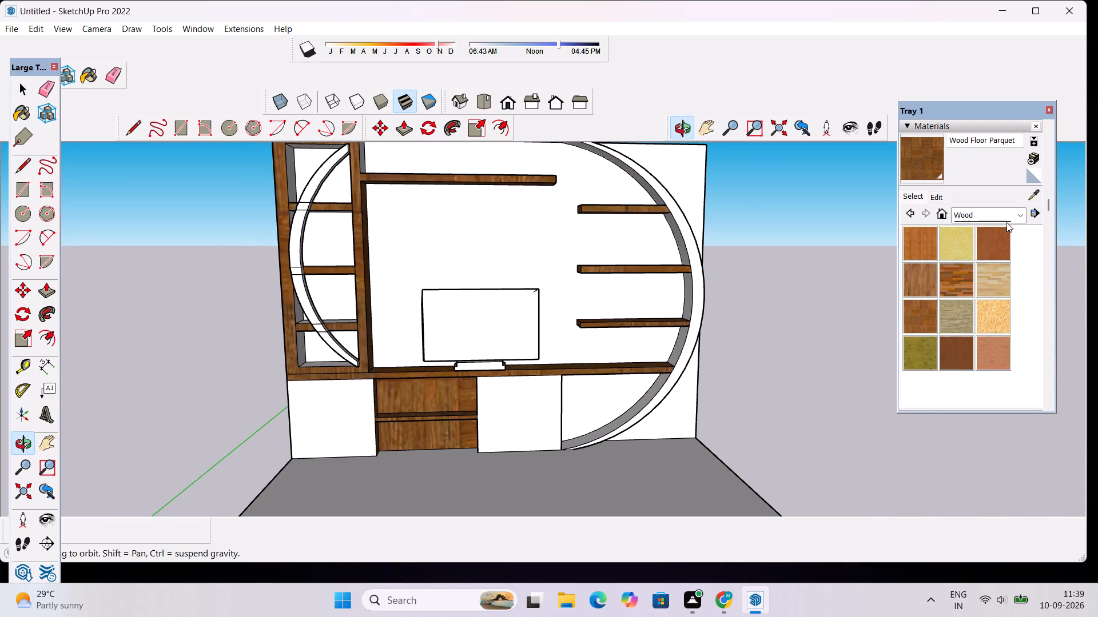
{"action": "left_click", "coordinate": [1021, 218]}
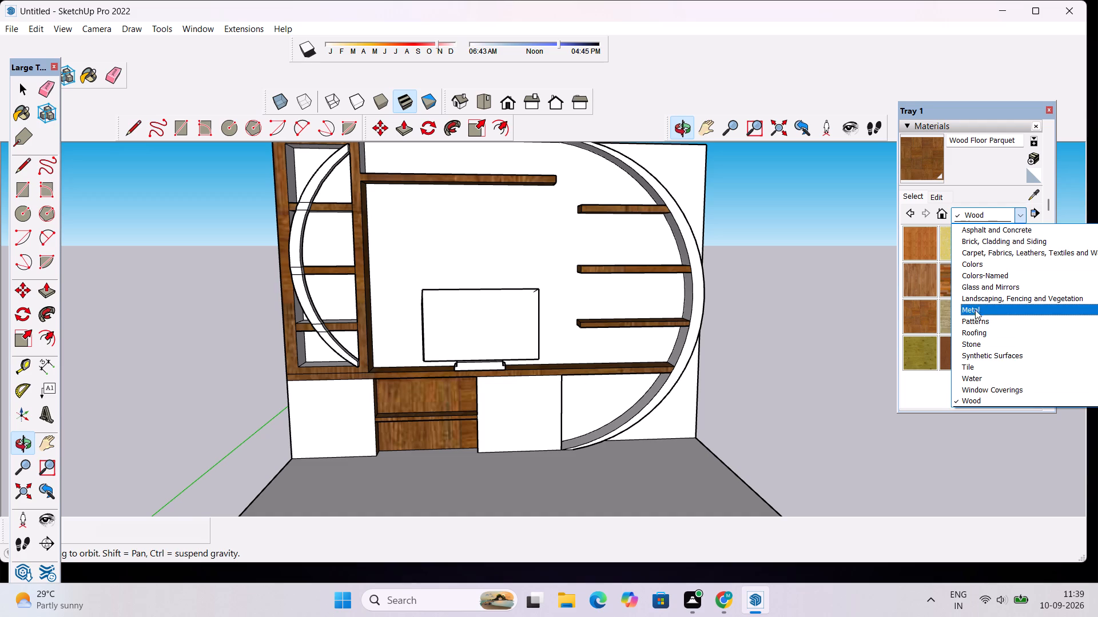
{"action": "left_click", "coordinate": [980, 290]}
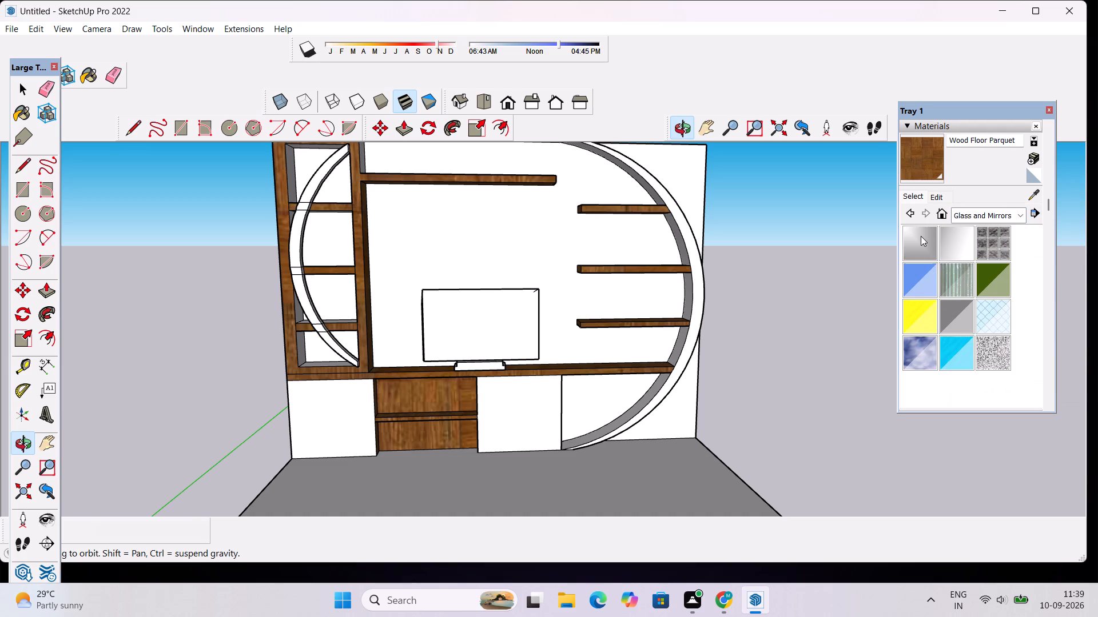
{"action": "left_click", "coordinate": [954, 318]}
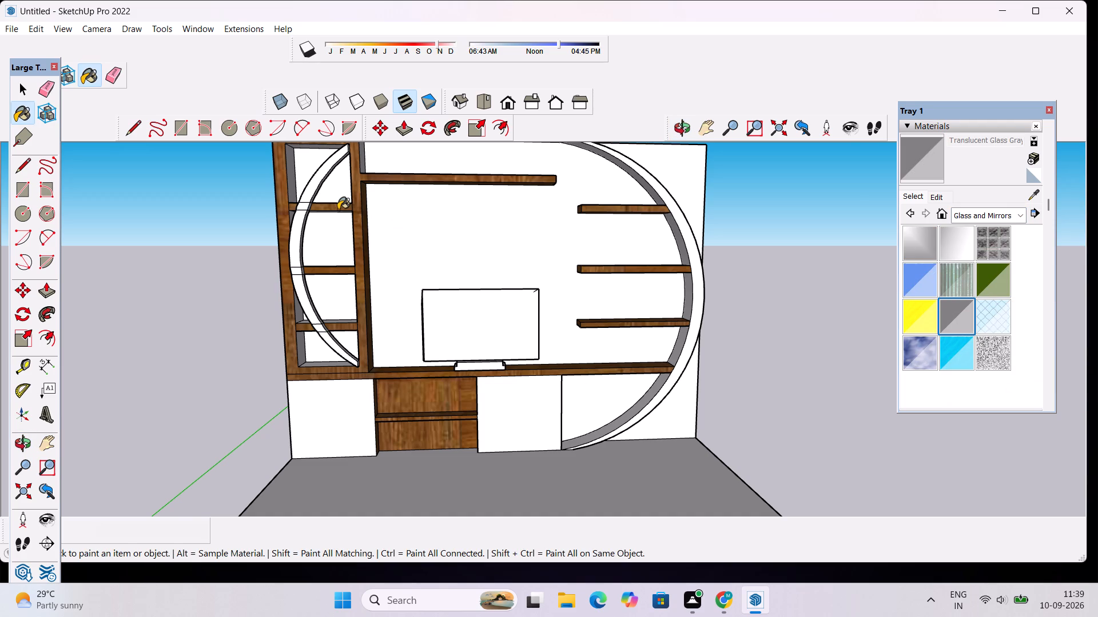
{"action": "left_click", "coordinate": [338, 210]}
{"action": "scroll", "coordinate": [338, 210], "scroll_direction": "up", "scroll_amount": 9}
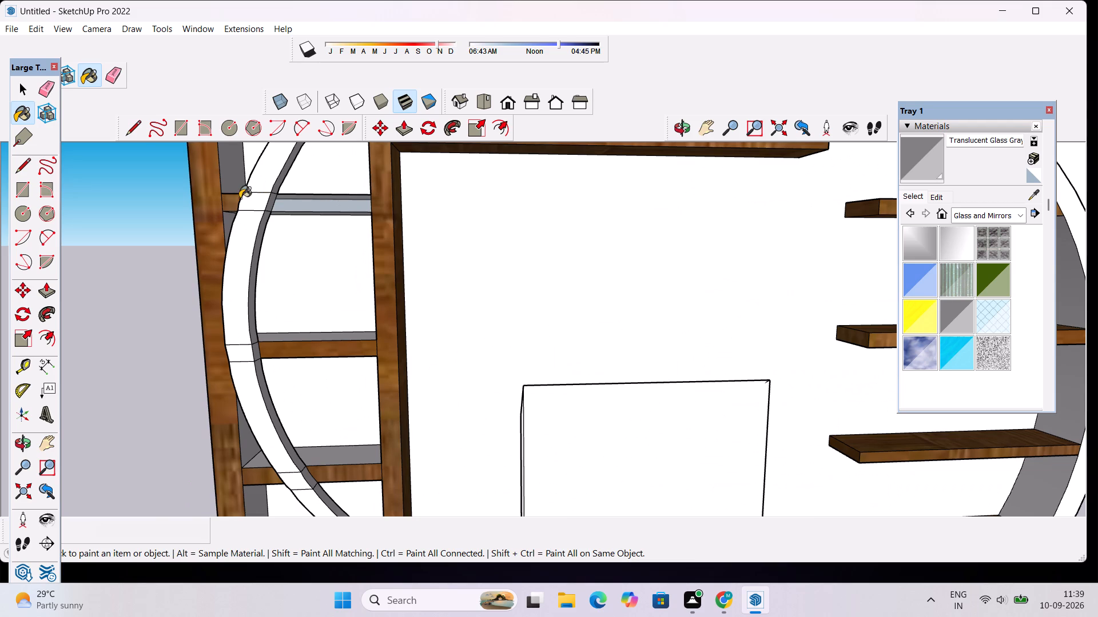
{"action": "left_click", "coordinate": [231, 201]}
{"action": "scroll", "coordinate": [324, 213], "scroll_direction": "down", "scroll_amount": 5}
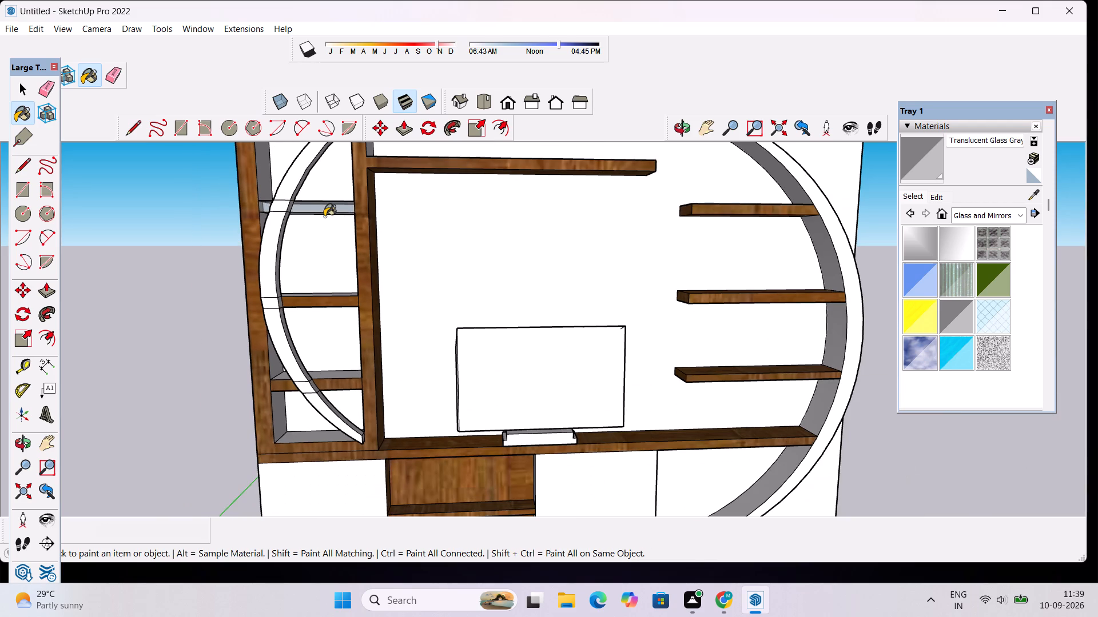
Paint the middle cubby shelf's top and front faces with Translucent Glass Gray.
{"action": "scroll", "coordinate": [323, 266], "scroll_direction": "up", "scroll_amount": 6}
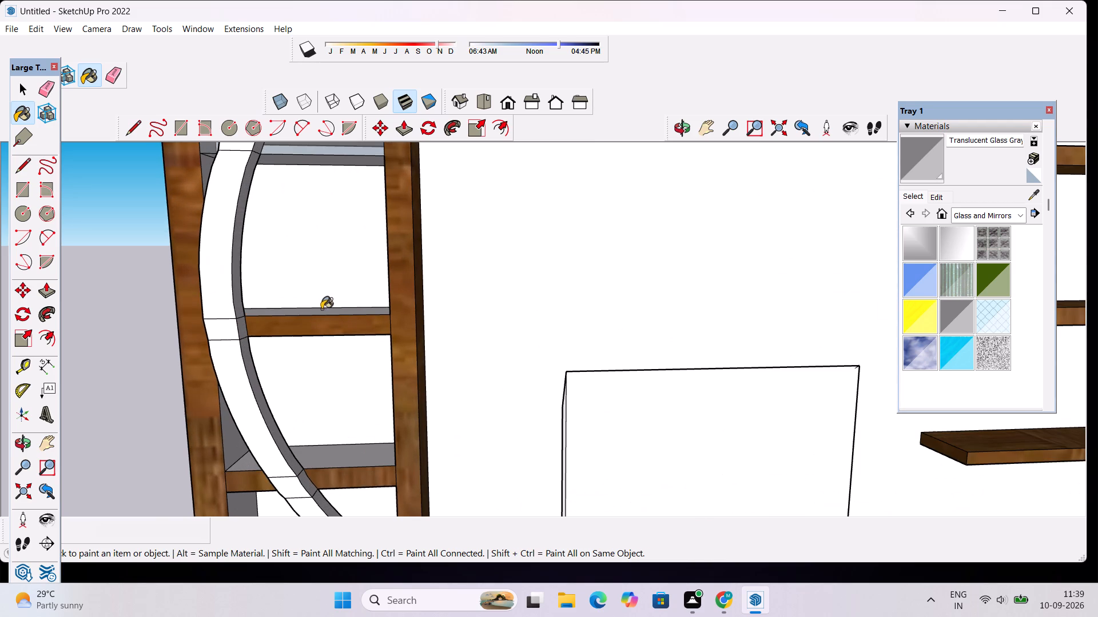
{"action": "left_click", "coordinate": [330, 313]}
{"action": "left_click", "coordinate": [332, 318]}
{"action": "scroll", "coordinate": [334, 324], "scroll_direction": "up", "scroll_amount": 4}
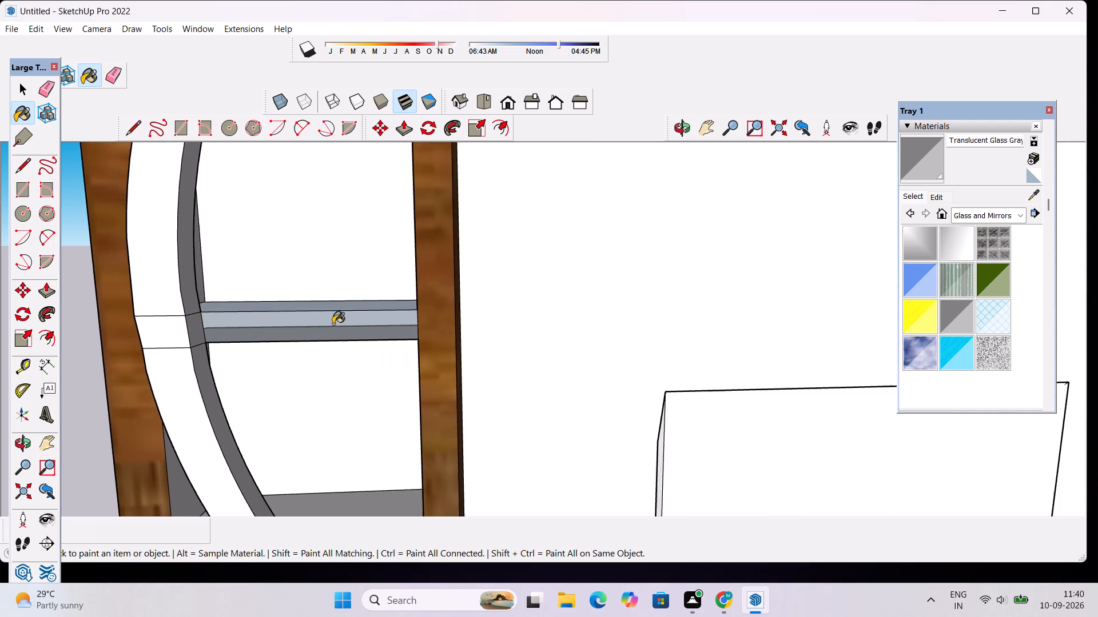
Paint the lowest cubby shelf's top and front faces, including the part beyond the band, with Translucent Glass Gray.
{"action": "scroll", "coordinate": [333, 323], "scroll_direction": "down", "scroll_amount": 8}
{"action": "left_click", "coordinate": [355, 419]}
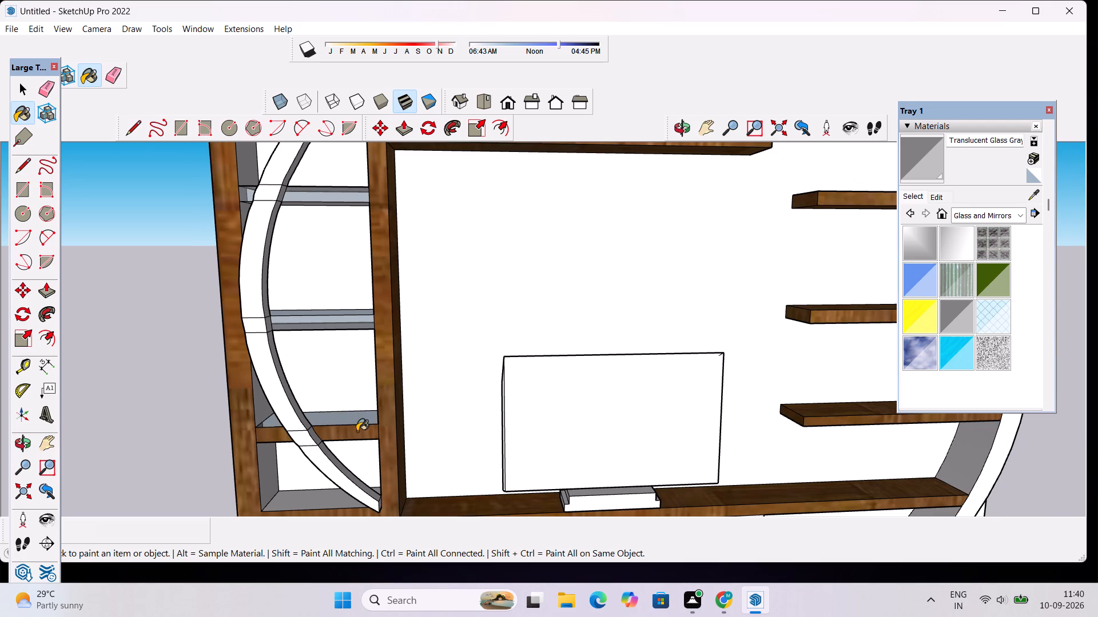
{"action": "left_click", "coordinate": [357, 431]}
{"action": "left_click", "coordinate": [264, 435]}
{"action": "scroll", "coordinate": [233, 293], "scroll_direction": "up", "scroll_amount": 6}
{"action": "scroll", "coordinate": [235, 289], "scroll_direction": "up", "scroll_amount": 20}
{"action": "scroll", "coordinate": [235, 289], "scroll_direction": "up", "scroll_amount": 1}
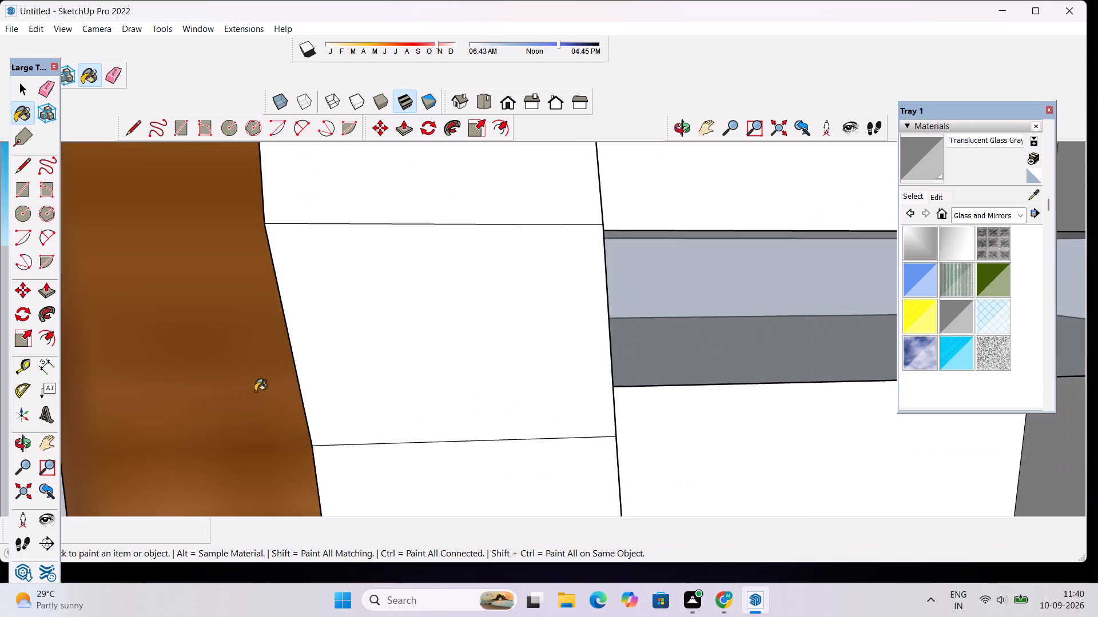
{"action": "scroll", "coordinate": [255, 391], "scroll_direction": "up", "scroll_amount": 7}
{"action": "scroll", "coordinate": [272, 378], "scroll_direction": "down", "scroll_amount": 20}
{"action": "scroll", "coordinate": [272, 378], "scroll_direction": "down", "scroll_amount": 20}
{"action": "scroll", "coordinate": [272, 378], "scroll_direction": "down", "scroll_amount": 7}
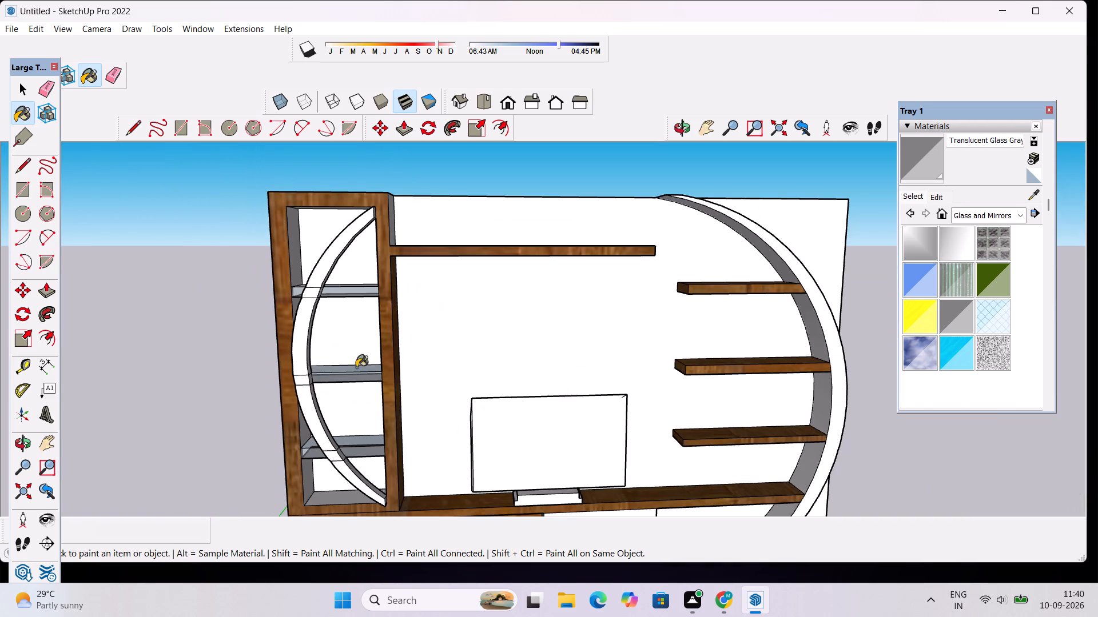
Paint the uppermost cubby shelf's top face with Translucent Glass Gray and finish painting.
{"action": "scroll", "coordinate": [351, 287], "scroll_direction": "up", "scroll_amount": 10}
{"action": "left_click", "coordinate": [336, 303]}
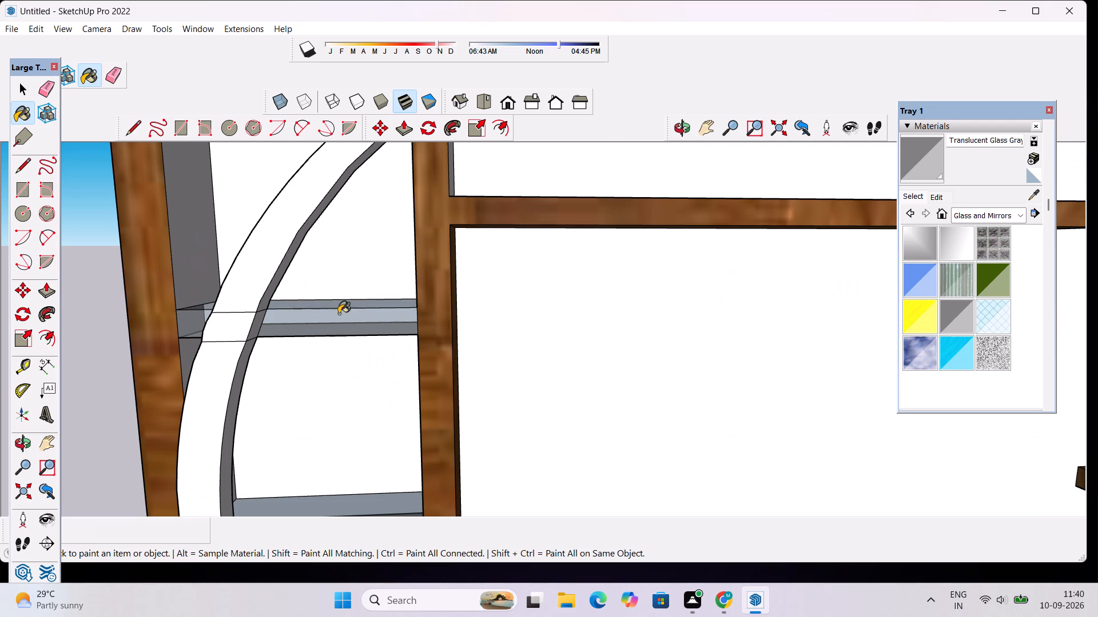
{"action": "left_click", "coordinate": [315, 336]}
{"action": "scroll", "coordinate": [329, 319], "scroll_direction": "down", "scroll_amount": 17}
{"action": "scroll", "coordinate": [347, 363], "scroll_direction": "down", "scroll_amount": 4}
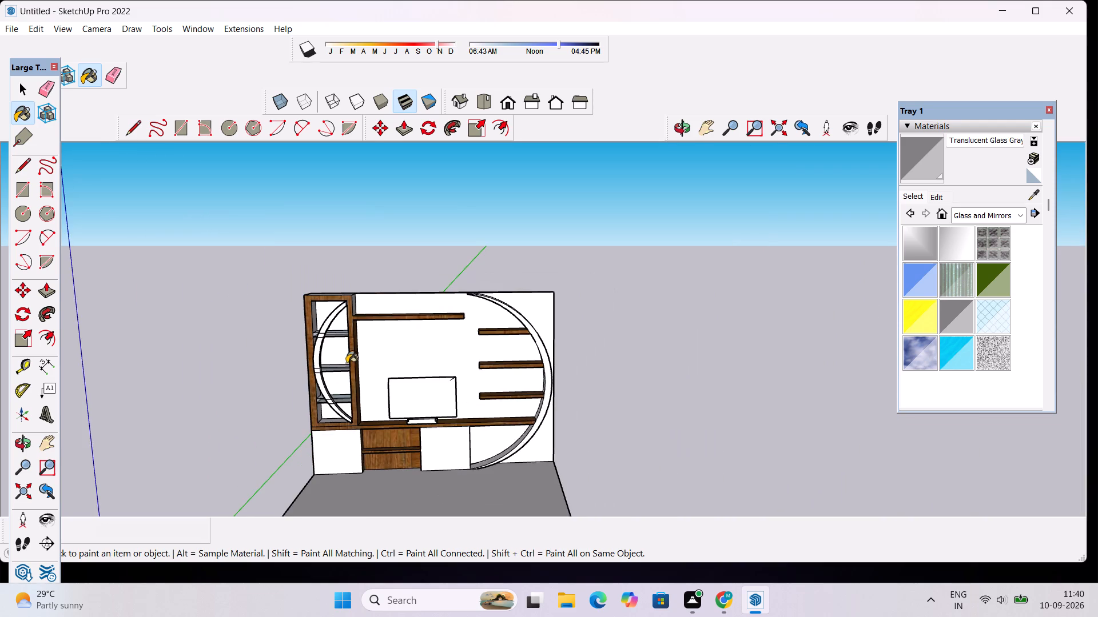
{"action": "scroll", "coordinate": [345, 364], "scroll_direction": "up", "scroll_amount": 1}
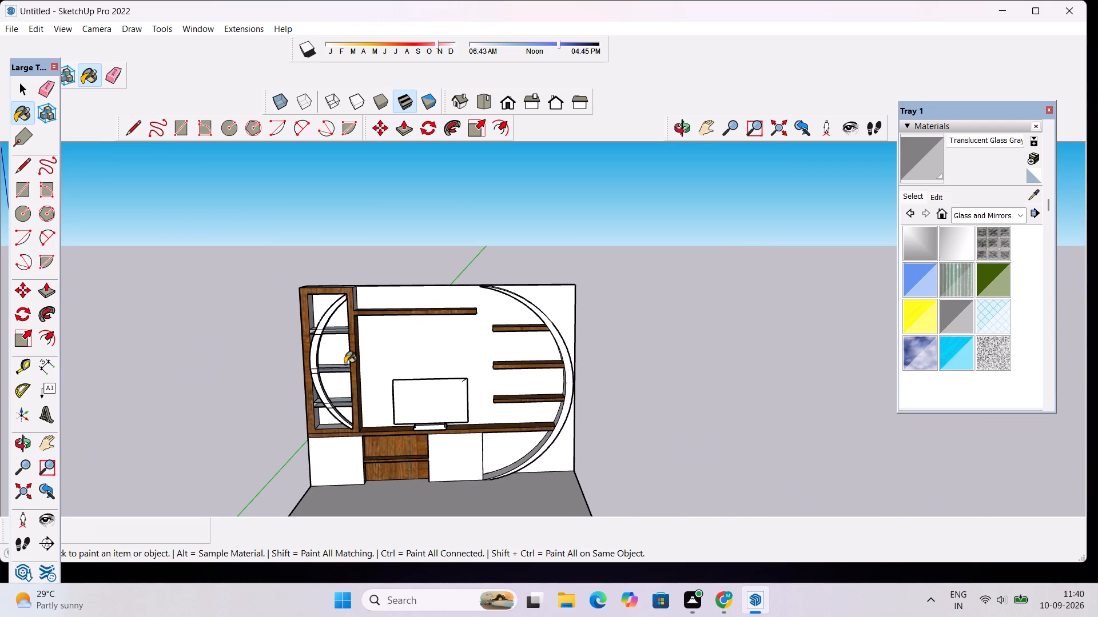
{"action": "key", "text": "space"}
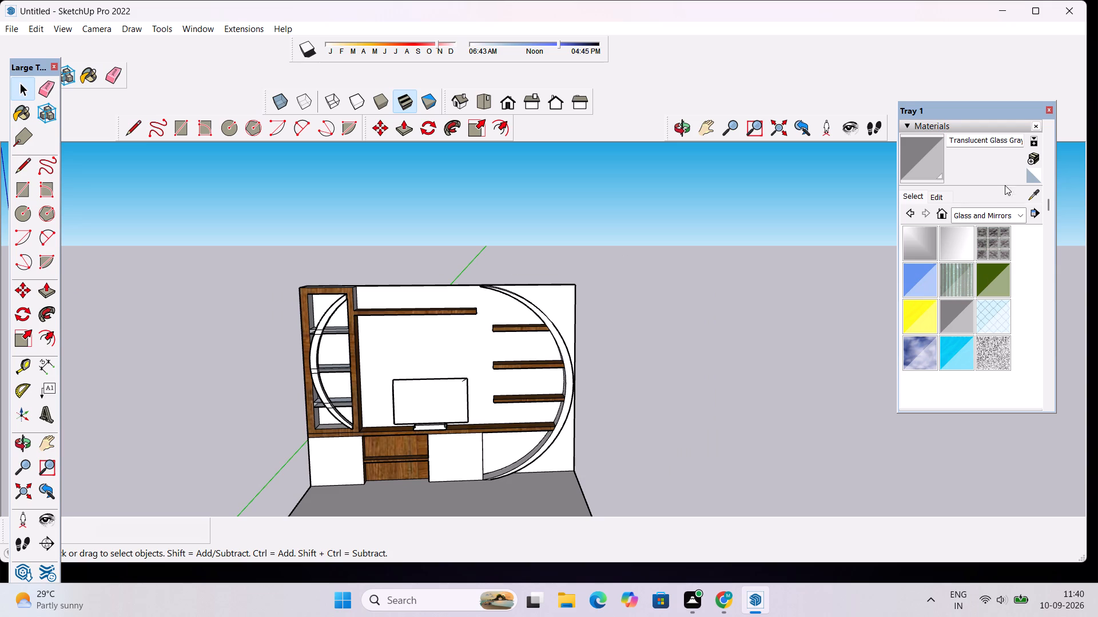
Paint the topmost cubby compartment's back, both side faces and ceiling with 0005_LightPink from the Colors-Named collection.
{"action": "left_click", "coordinate": [1017, 212]}
{"action": "left_click", "coordinate": [994, 278]}
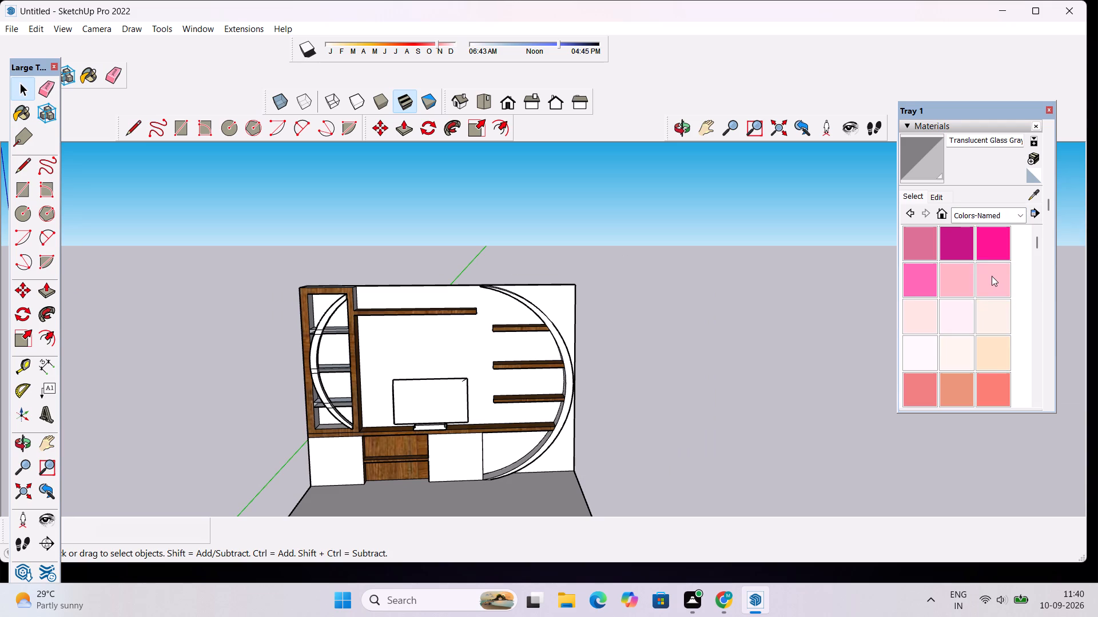
{"action": "left_click", "coordinate": [948, 284]}
{"action": "scroll", "coordinate": [318, 327], "scroll_direction": "up", "scroll_amount": 9}
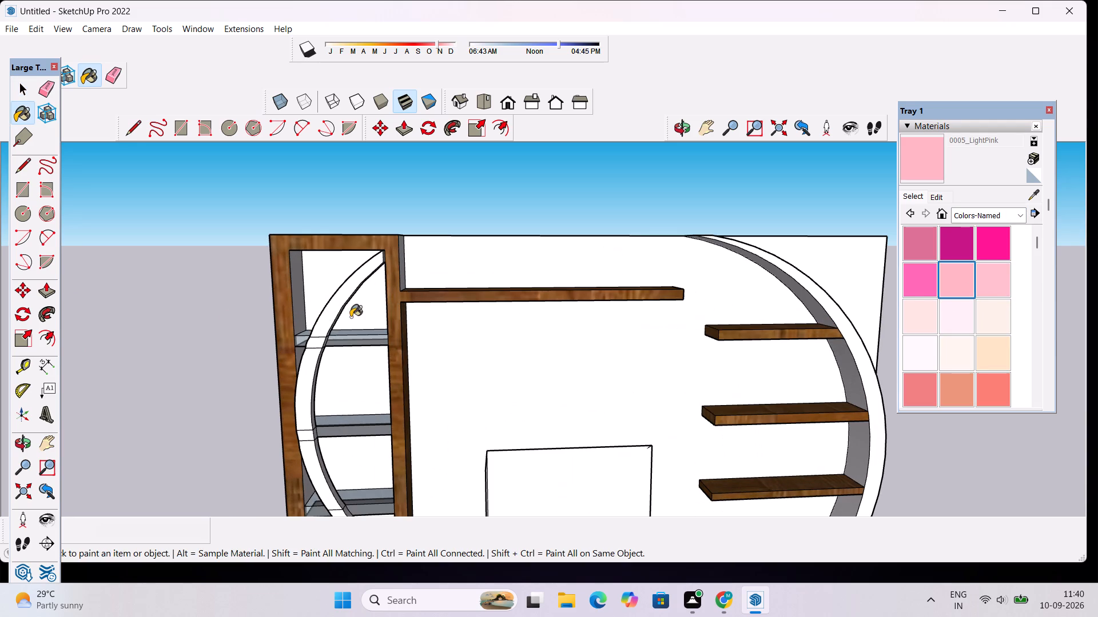
{"action": "left_click", "coordinate": [353, 316]}
{"action": "scroll", "coordinate": [295, 283], "scroll_direction": "up", "scroll_amount": 7}
{"action": "left_click", "coordinate": [295, 283]}
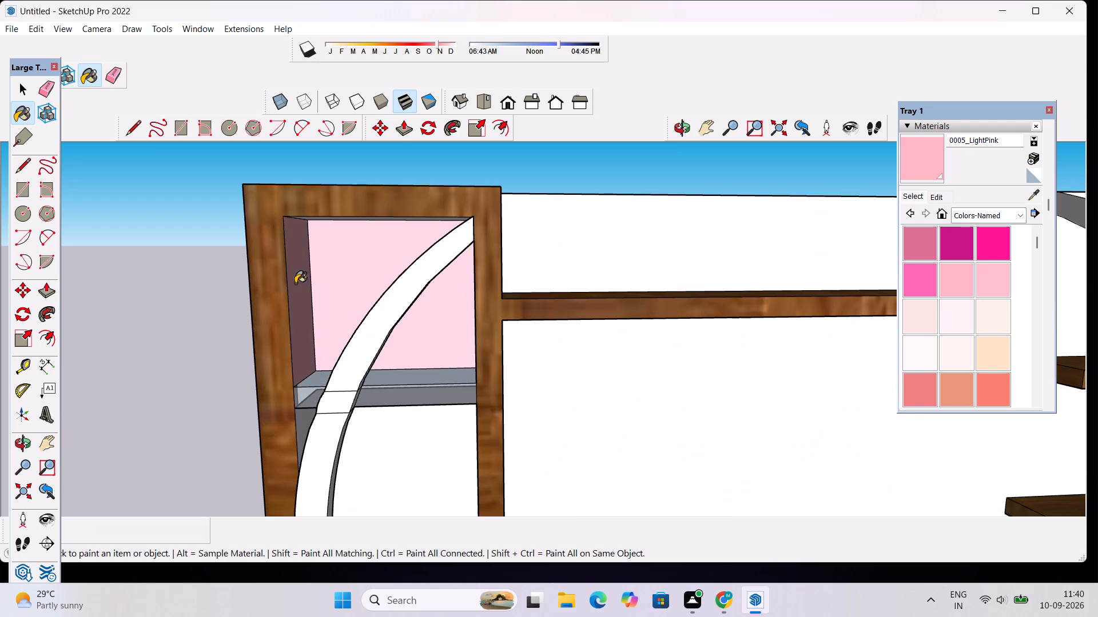
{"action": "scroll", "coordinate": [412, 353], "scroll_direction": "up", "scroll_amount": 3}
{"action": "scroll", "coordinate": [421, 339], "scroll_direction": "down", "scroll_amount": 4}
{"action": "scroll", "coordinate": [440, 252], "scroll_direction": "up", "scroll_amount": 5}
{"action": "scroll", "coordinate": [445, 198], "scroll_direction": "up", "scroll_amount": 3}
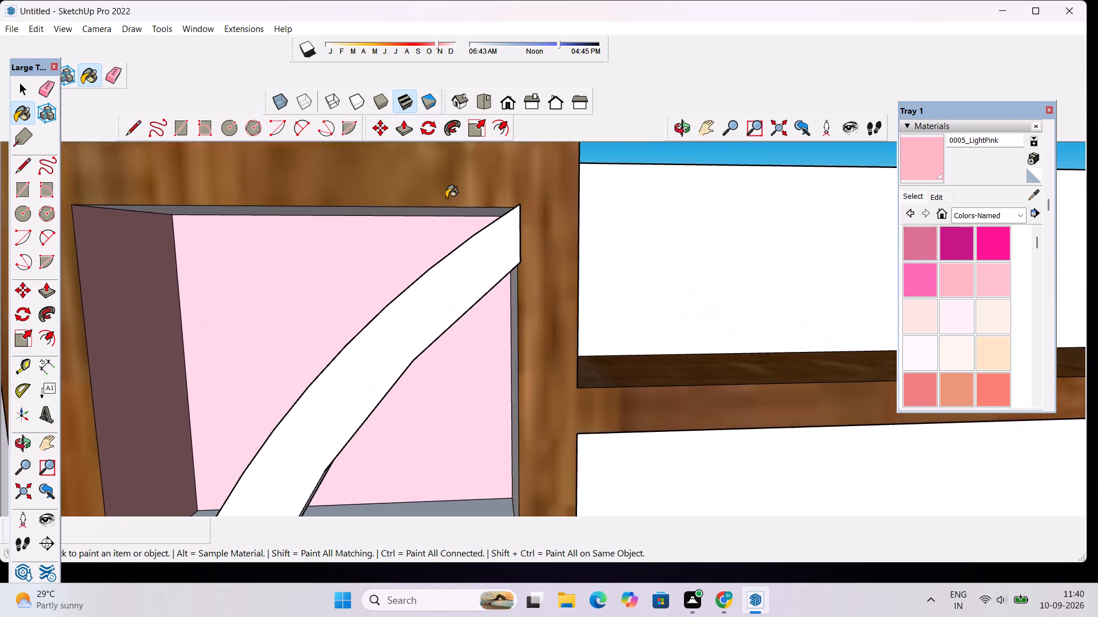
{"action": "scroll", "coordinate": [446, 198], "scroll_direction": "up", "scroll_amount": 5}
{"action": "left_click", "coordinate": [453, 214]}
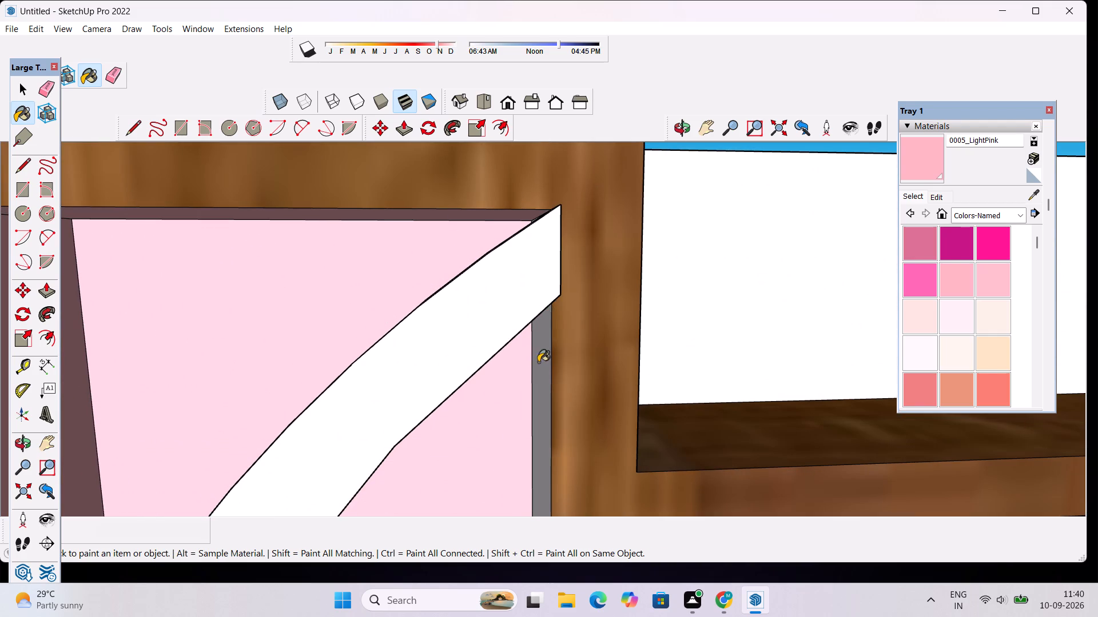
{"action": "left_click", "coordinate": [539, 361]}
Paint the second cubby compartment's back, both side faces and the underside of the shelf above it with 0005_LightPink.
{"action": "scroll", "coordinate": [522, 298], "scroll_direction": "down", "scroll_amount": 20}
{"action": "scroll", "coordinate": [522, 298], "scroll_direction": "down", "scroll_amount": 4}
{"action": "scroll", "coordinate": [484, 449], "scroll_direction": "up", "scroll_amount": 4}
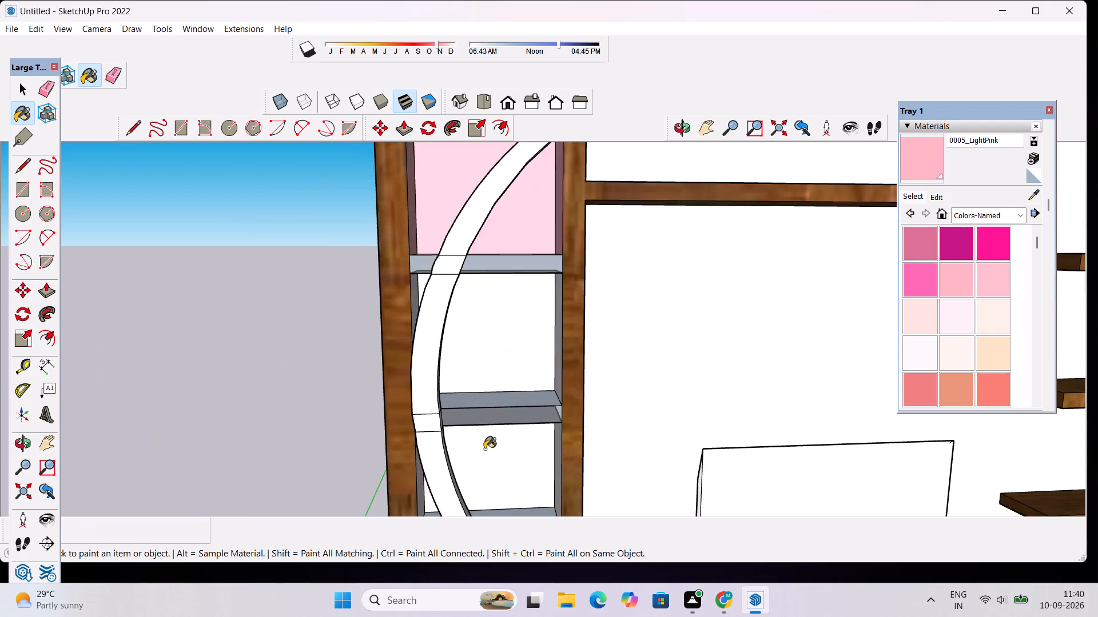
{"action": "scroll", "coordinate": [484, 449], "scroll_direction": "up", "scroll_amount": 7}
{"action": "left_click", "coordinate": [527, 282]}
{"action": "left_click", "coordinate": [606, 281]}
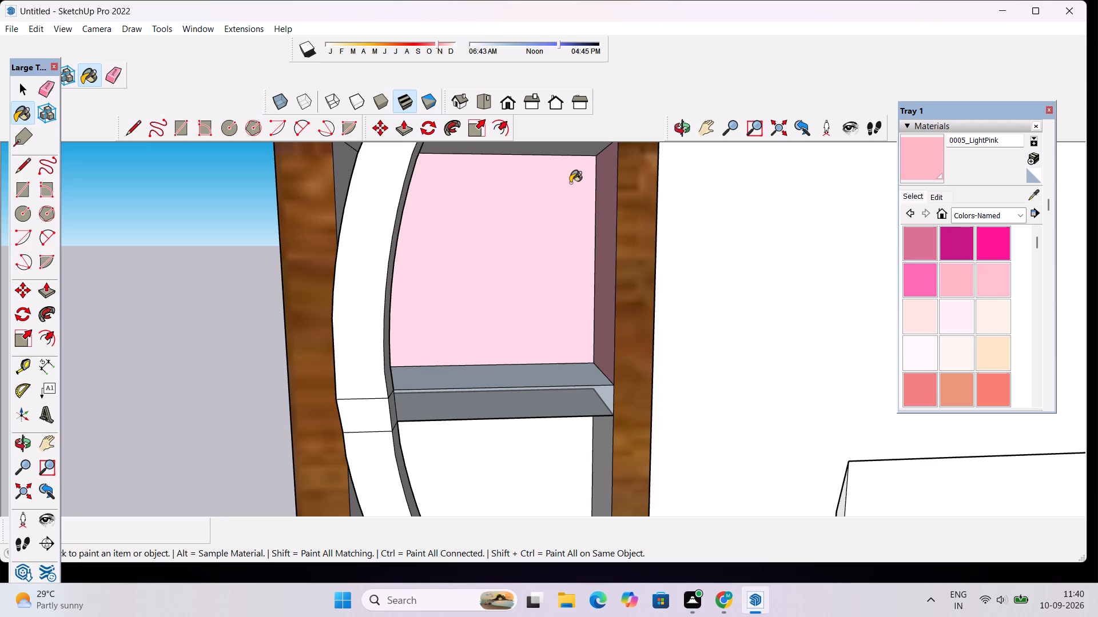
{"action": "left_click", "coordinate": [568, 149]}
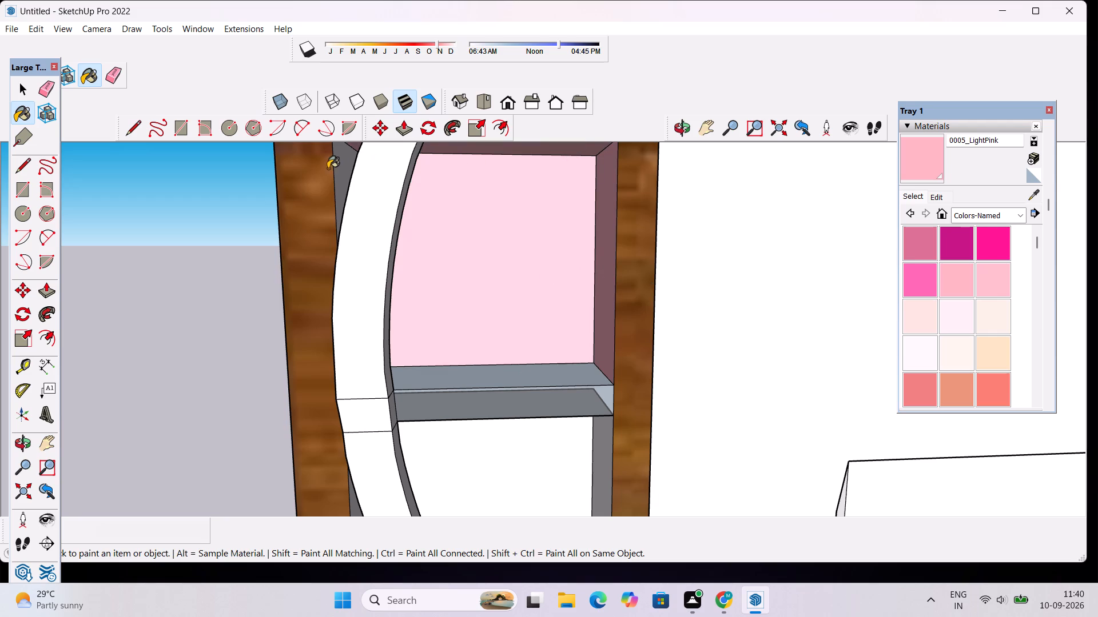
{"action": "left_click", "coordinate": [339, 162]}
Paint the third cubby compartment's ceiling and both side faces, including the part behind the band, with 0005_LightPink.
{"action": "scroll", "coordinate": [371, 175], "scroll_direction": "down", "scroll_amount": 9}
{"action": "scroll", "coordinate": [447, 373], "scroll_direction": "up", "scroll_amount": 6}
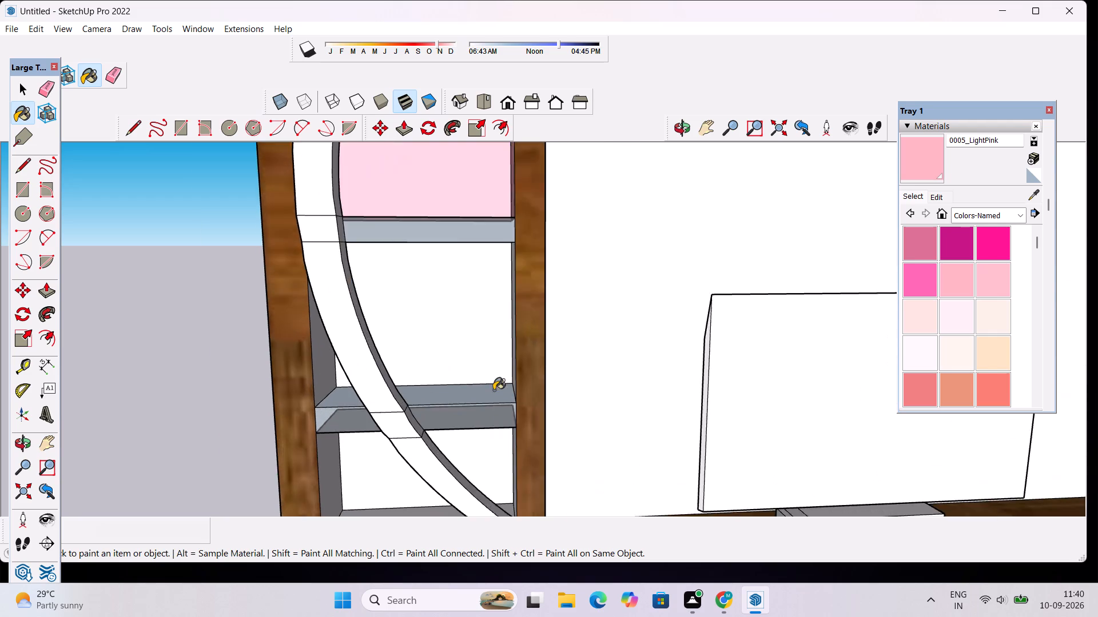
{"action": "scroll", "coordinate": [494, 390], "scroll_direction": "up", "scroll_amount": 3}
{"action": "scroll", "coordinate": [518, 311], "scroll_direction": "down", "scroll_amount": 4}
{"action": "scroll", "coordinate": [483, 211], "scroll_direction": "up", "scroll_amount": 6}
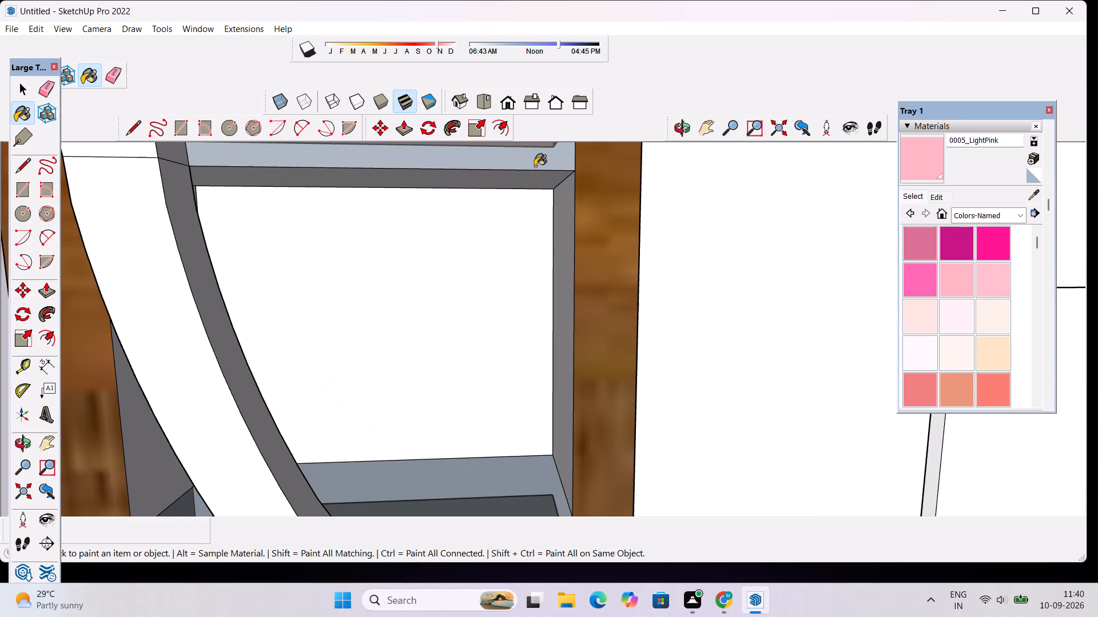
{"action": "left_click", "coordinate": [536, 167]}
{"action": "left_click", "coordinate": [566, 198]}
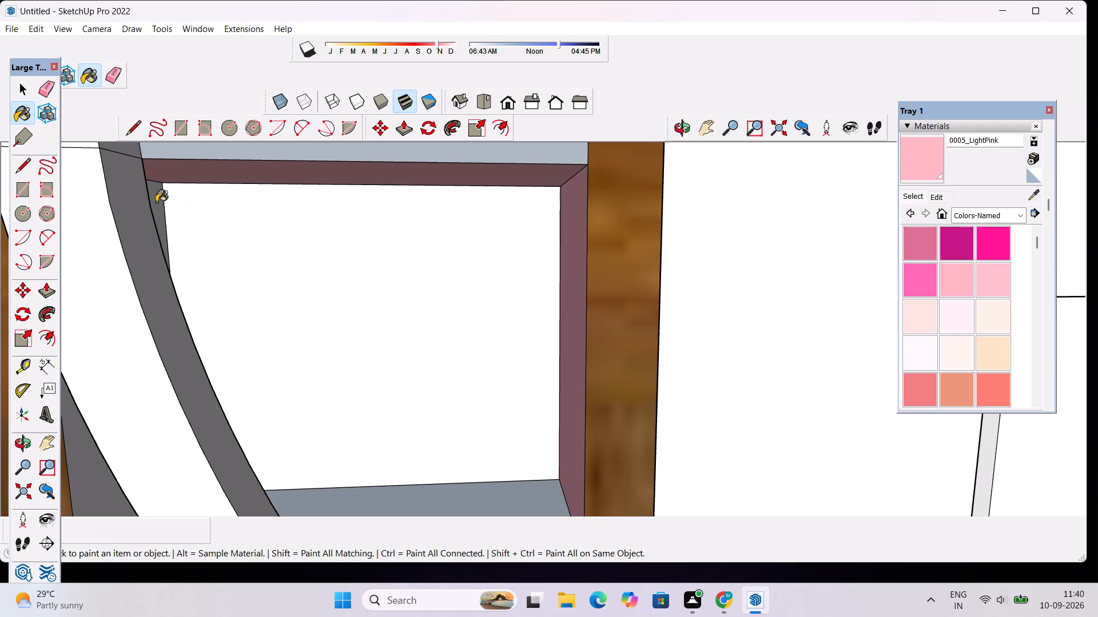
{"action": "left_click", "coordinate": [156, 203]}
Paint the lowest cubby compartment's floor and both side faces with 0005_LightPink.
{"action": "scroll", "coordinate": [164, 187], "scroll_direction": "down", "scroll_amount": 20}
{"action": "scroll", "coordinate": [210, 314], "scroll_direction": "up", "scroll_amount": 7}
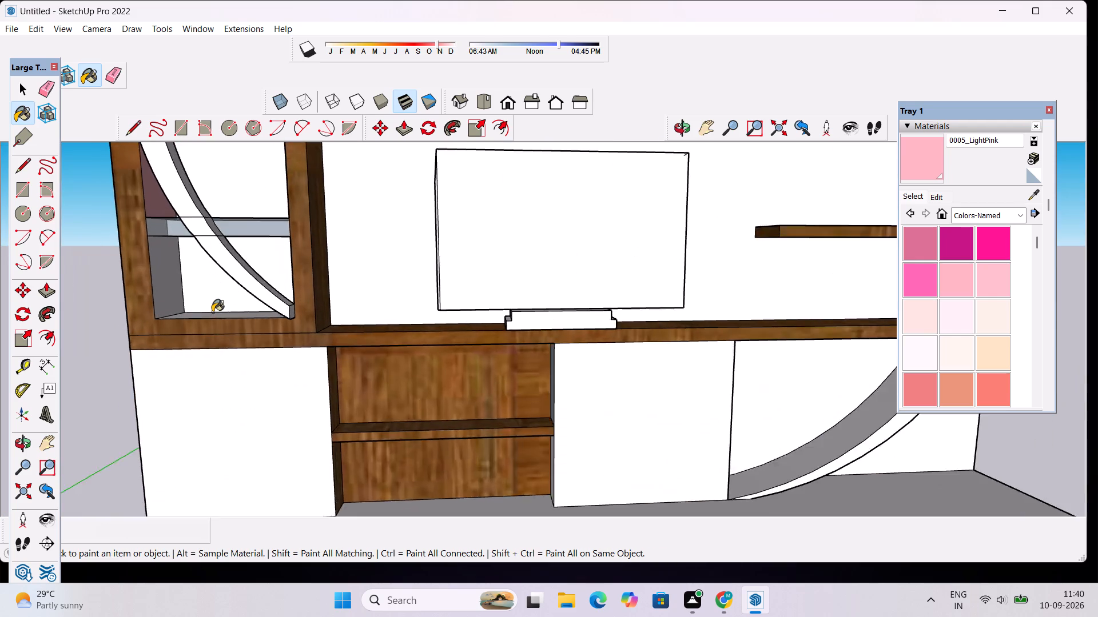
{"action": "scroll", "coordinate": [212, 312], "scroll_direction": "up", "scroll_amount": 2}
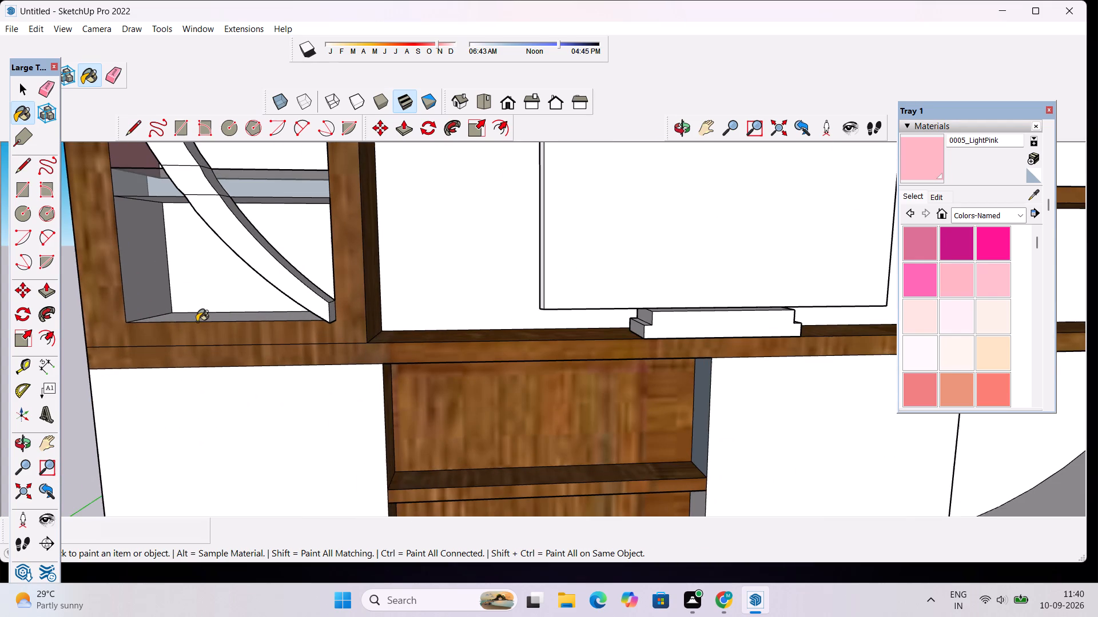
{"action": "left_click", "coordinate": [197, 322]}
{"action": "left_click", "coordinate": [133, 239]}
{"action": "scroll", "coordinate": [266, 206], "scroll_direction": "up", "scroll_amount": 6}
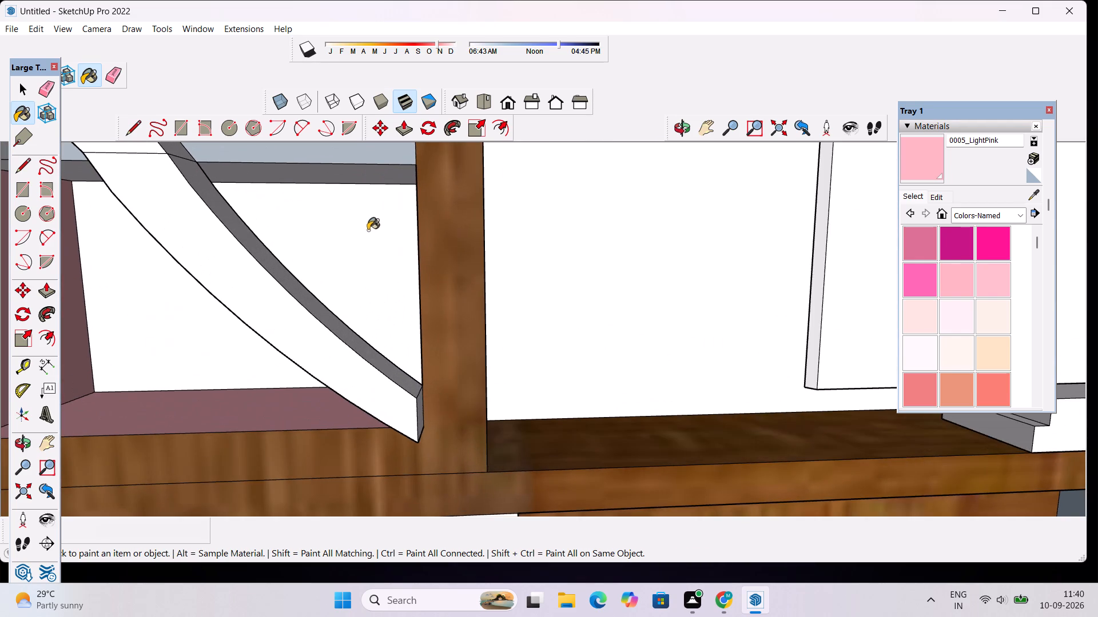
{"action": "scroll", "coordinate": [368, 231], "scroll_direction": "up", "scroll_amount": 9}
{"action": "left_click", "coordinate": [530, 272]}
Paint the back faces of the two lower cubby compartments with 0005_LightPink.
{"action": "scroll", "coordinate": [535, 271], "scroll_direction": "down", "scroll_amount": 7}
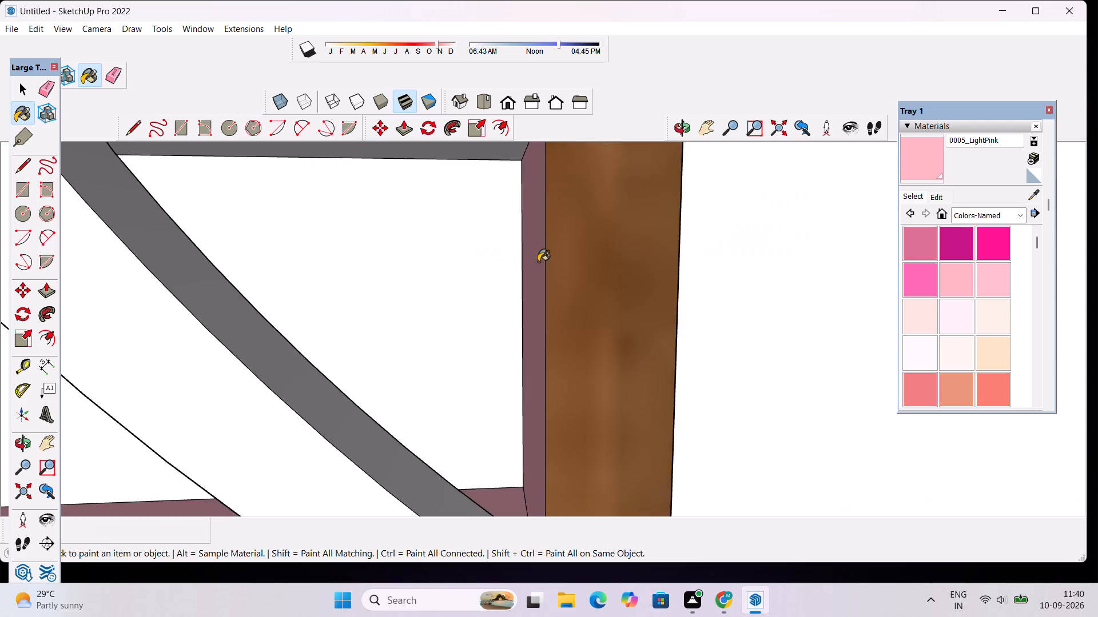
{"action": "scroll", "coordinate": [538, 262], "scroll_direction": "down", "scroll_amount": 9}
{"action": "scroll", "coordinate": [539, 264], "scroll_direction": "down", "scroll_amount": 12}
{"action": "scroll", "coordinate": [519, 122], "scroll_direction": "down", "scroll_amount": 5}
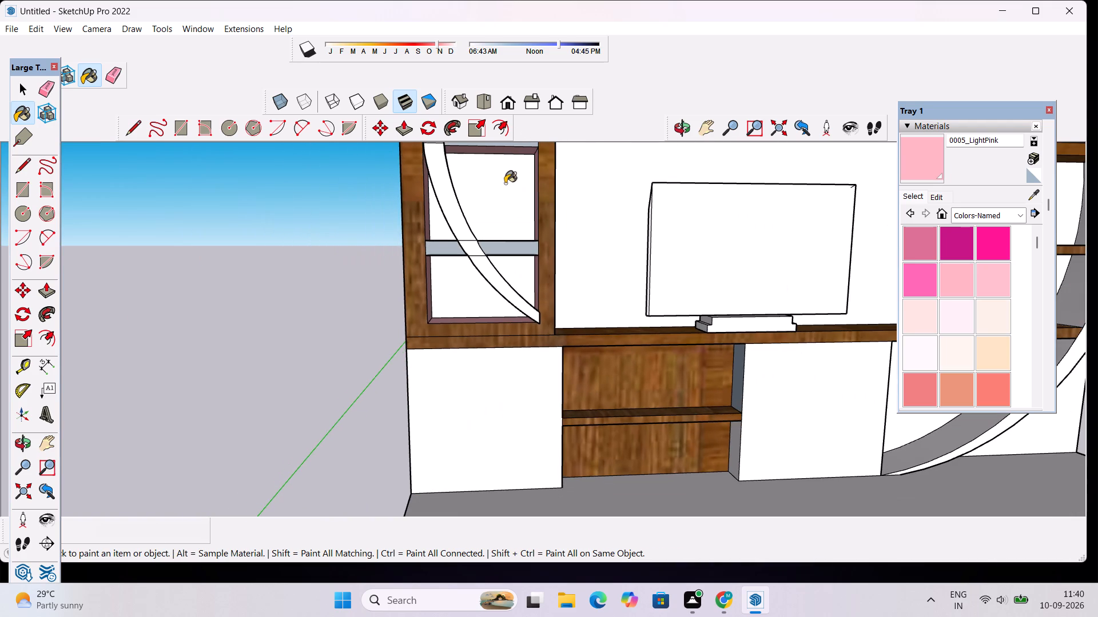
{"action": "left_click", "coordinate": [495, 201]}
{"action": "left_click", "coordinate": [517, 272]}
Paint the back wall inside and outside the curved band and the two white cabinet fronts with 0012_Bisque.
{"action": "scroll", "coordinate": [517, 272], "scroll_direction": "down", "scroll_amount": 13}
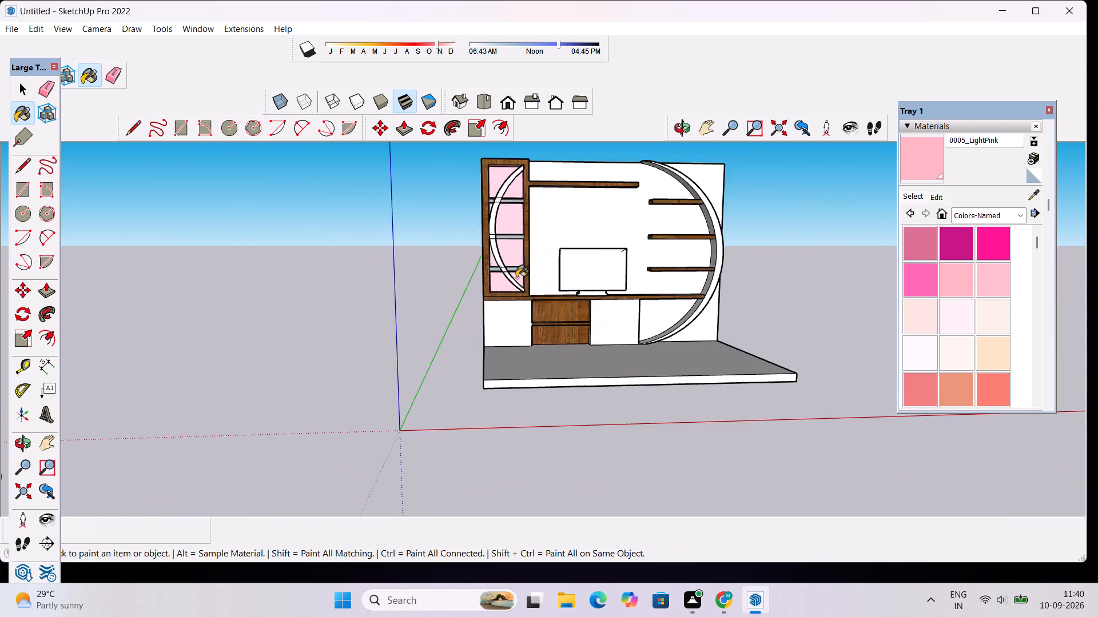
{"action": "scroll", "coordinate": [516, 278], "scroll_direction": "down", "scroll_amount": 4}
{"action": "scroll", "coordinate": [620, 185], "scroll_direction": "up", "scroll_amount": 9}
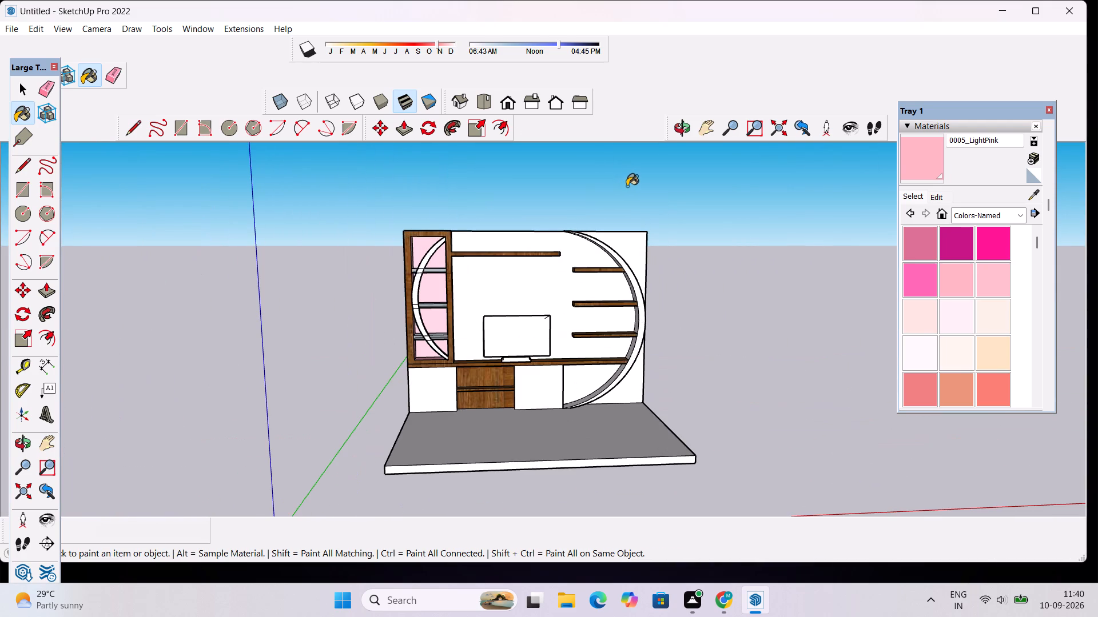
{"action": "scroll", "coordinate": [644, 213], "scroll_direction": "up", "scroll_amount": 4}
{"action": "left_click", "coordinate": [1003, 354]}
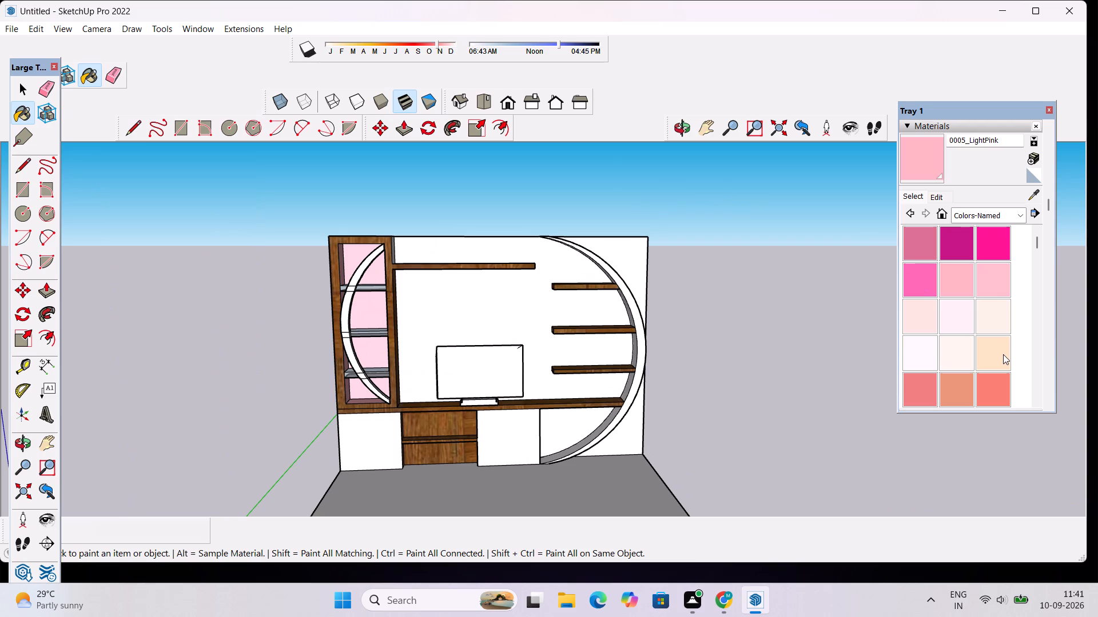
{"action": "left_click", "coordinate": [506, 289]}
{"action": "left_click", "coordinate": [632, 255]}
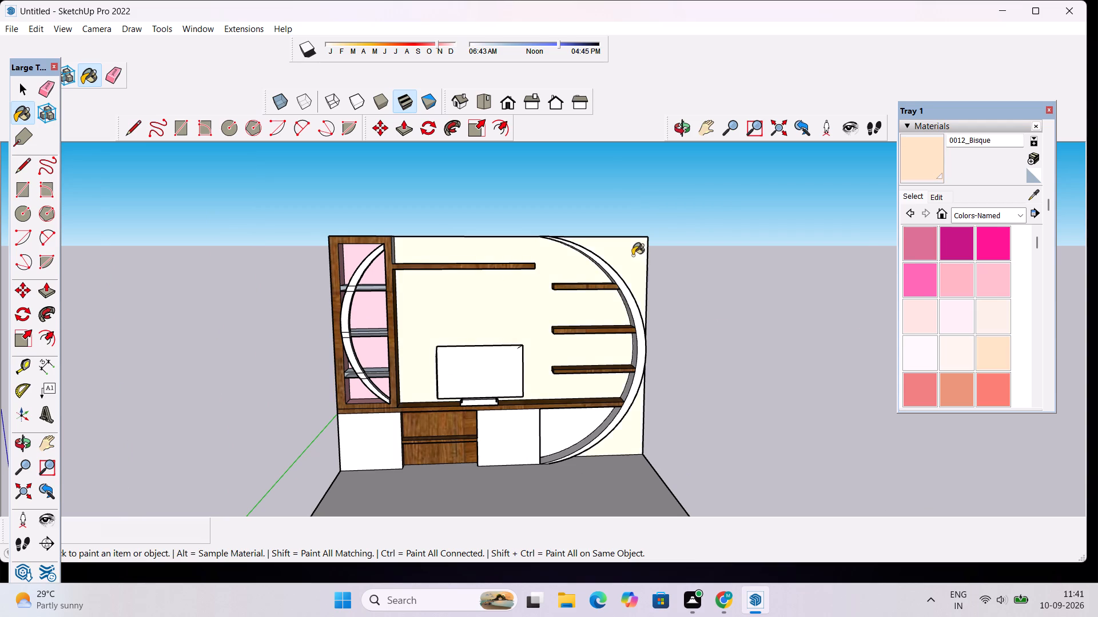
{"action": "left_click", "coordinate": [578, 422]}
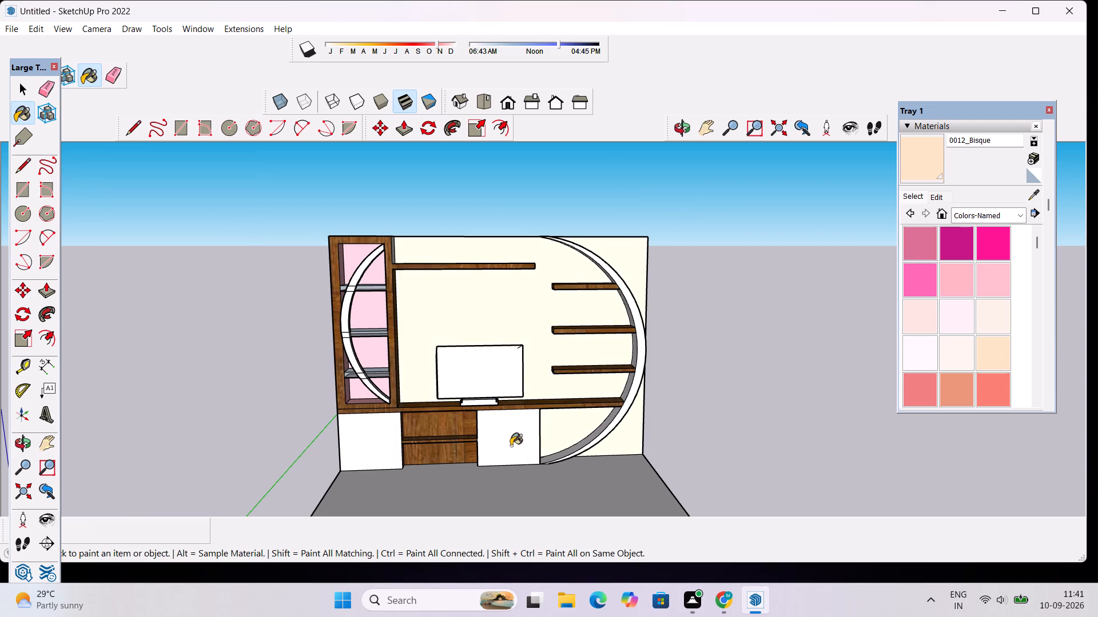
{"action": "left_click", "coordinate": [515, 446]}
{"action": "left_click", "coordinate": [366, 440]}
Open the monitor for editing and draw an inset screen rectangle about 8" by 4 3/4" on its front face.
{"action": "scroll", "coordinate": [529, 390], "scroll_direction": "up", "scroll_amount": 9}
{"action": "key", "text": "space"}
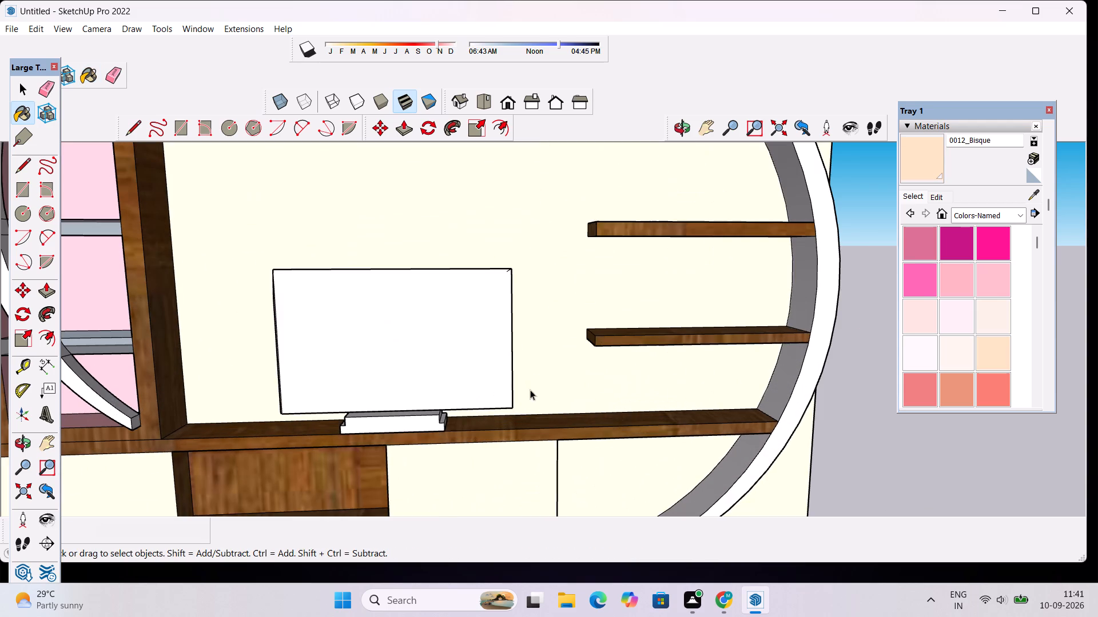
{"action": "double_click", "coordinate": [424, 344]}
{"action": "left_click", "coordinate": [424, 344]}
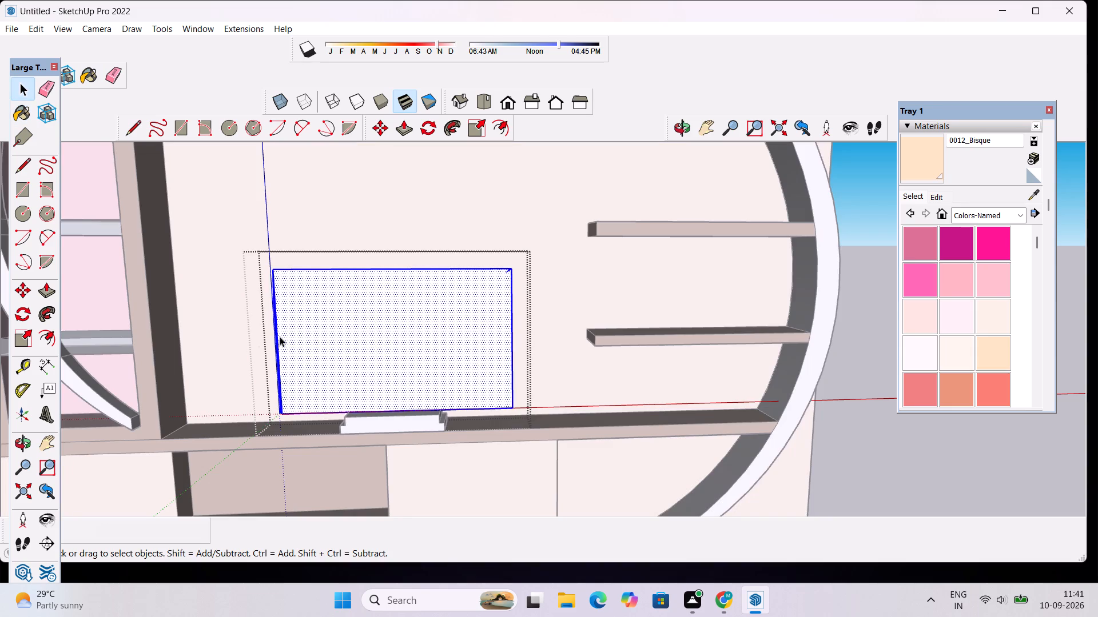
{"action": "left_click", "coordinate": [397, 373]}
{"action": "key", "text": "l"}
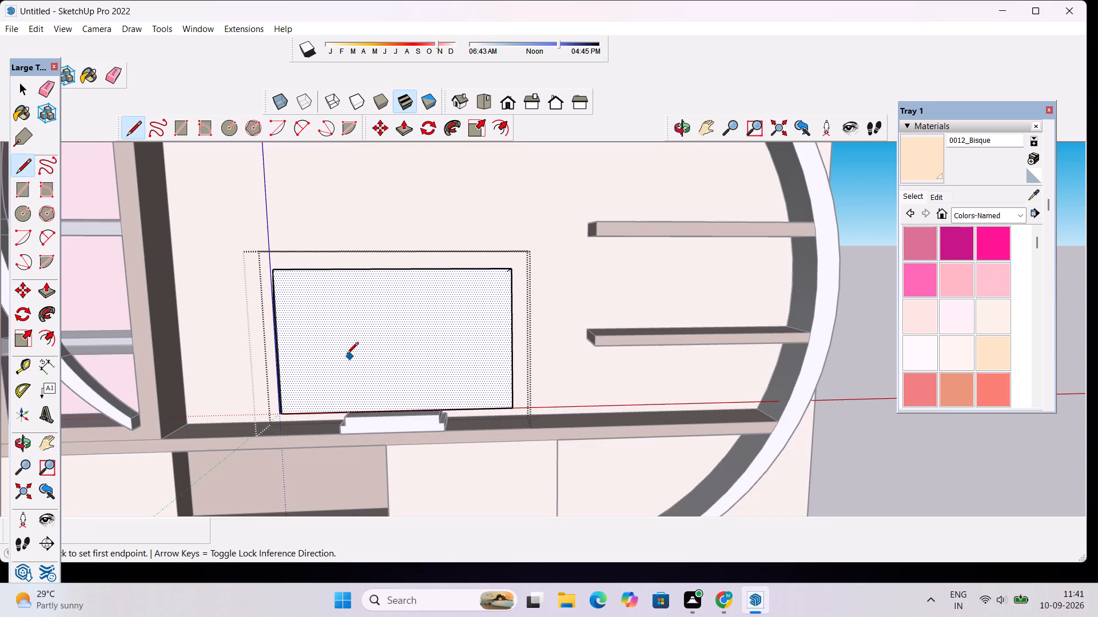
{"action": "scroll", "coordinate": [295, 292], "scroll_direction": "up", "scroll_amount": 5}
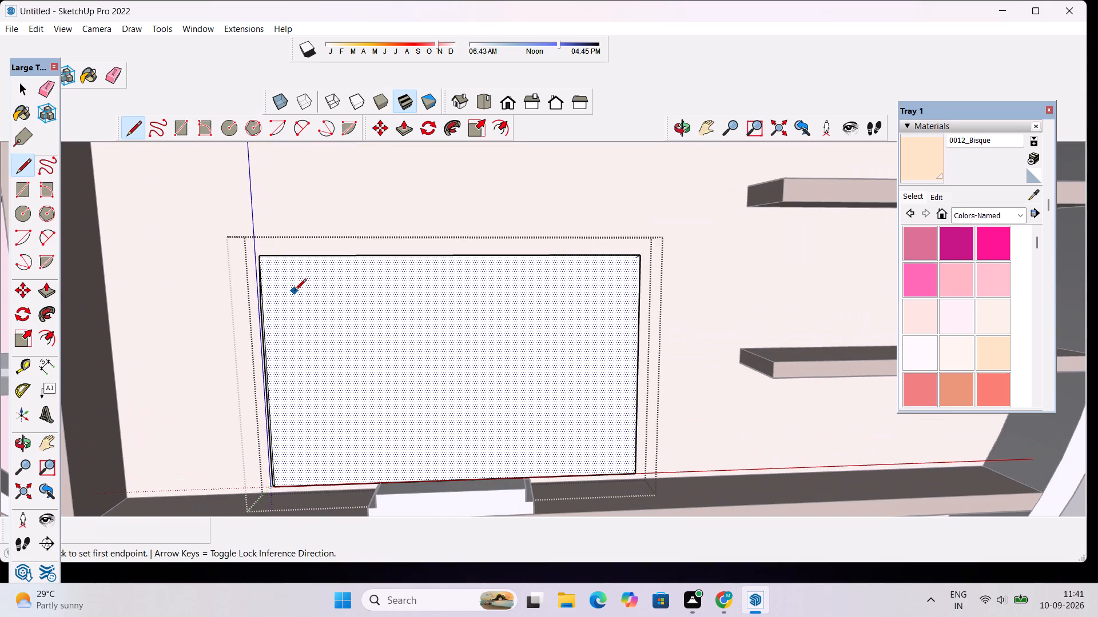
{"action": "key", "text": "space"}
{"action": "key", "text": "r"}
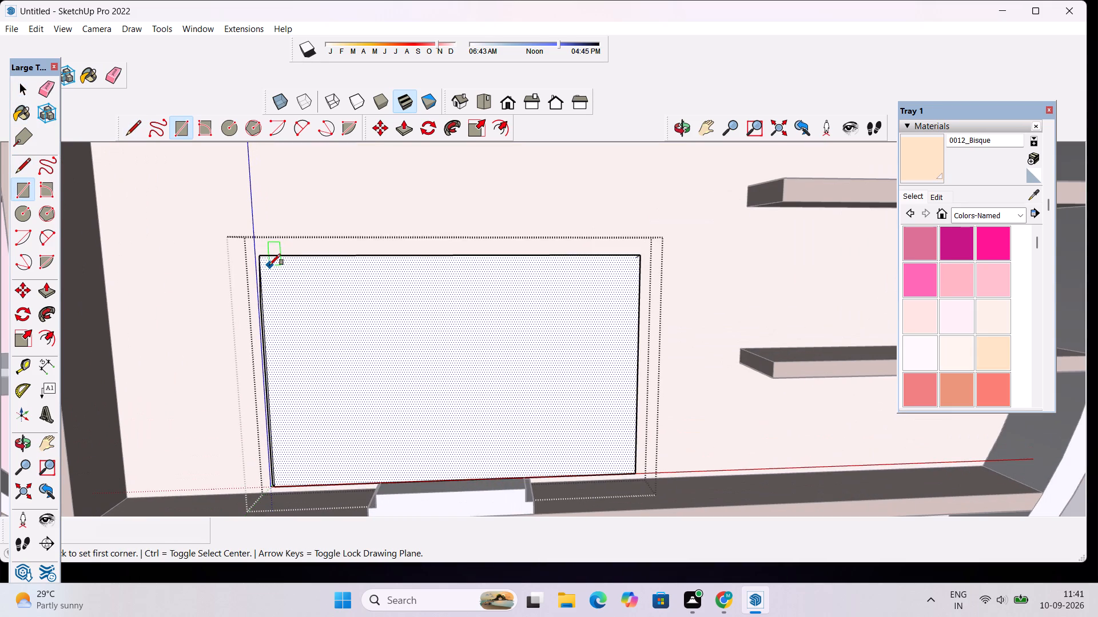
{"action": "left_click", "coordinate": [268, 265]}
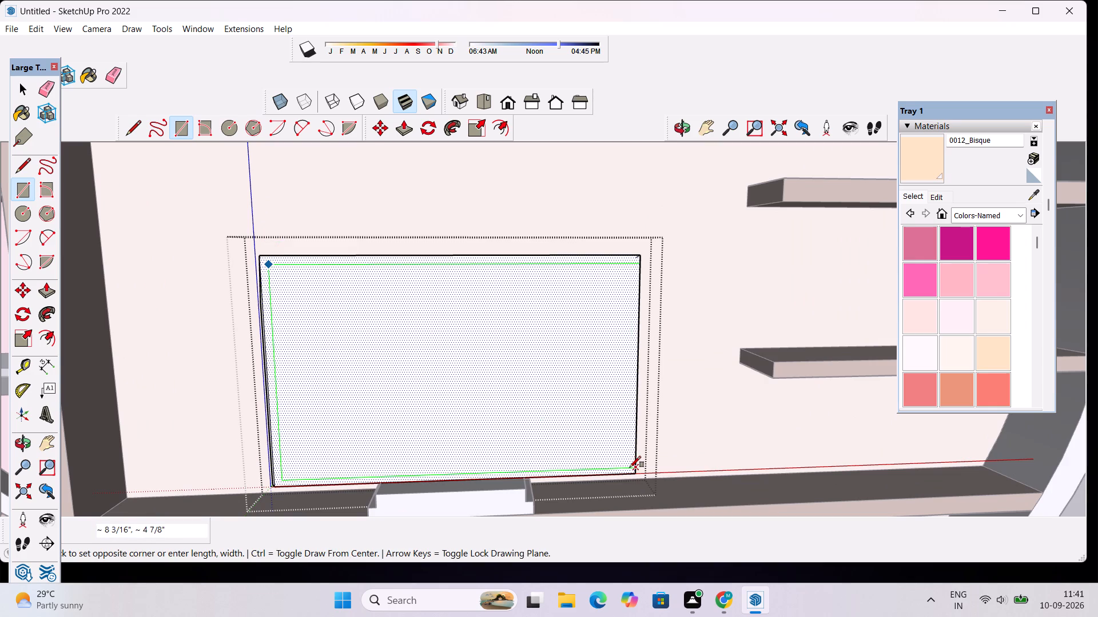
{"action": "scroll", "coordinate": [630, 467], "scroll_direction": "up", "scroll_amount": 5}
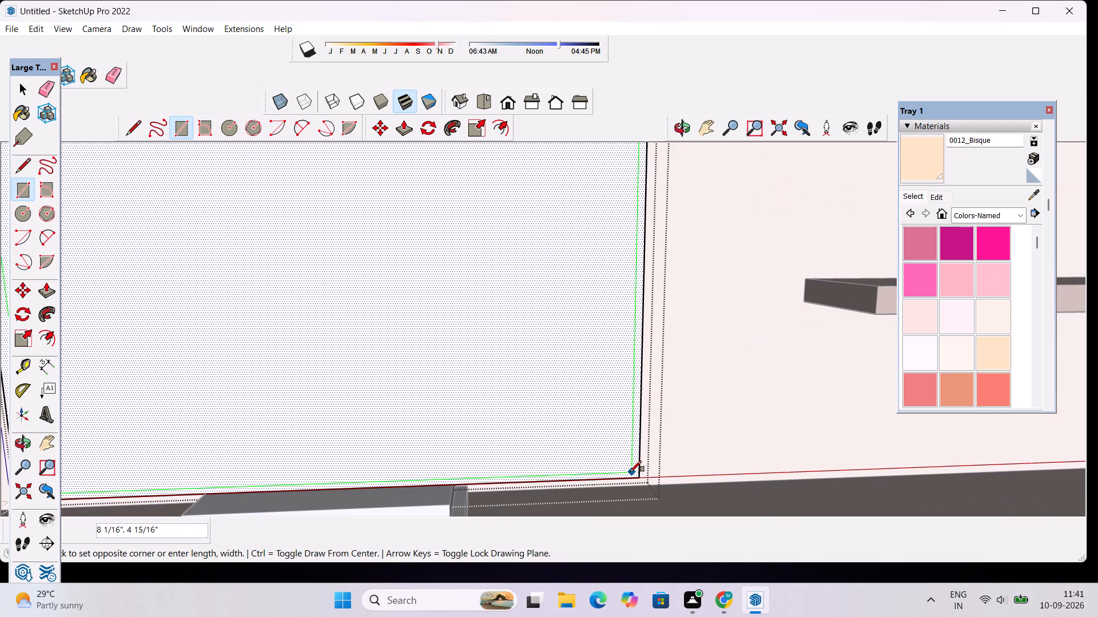
{"action": "scroll", "coordinate": [630, 472], "scroll_direction": "down", "scroll_amount": 3}
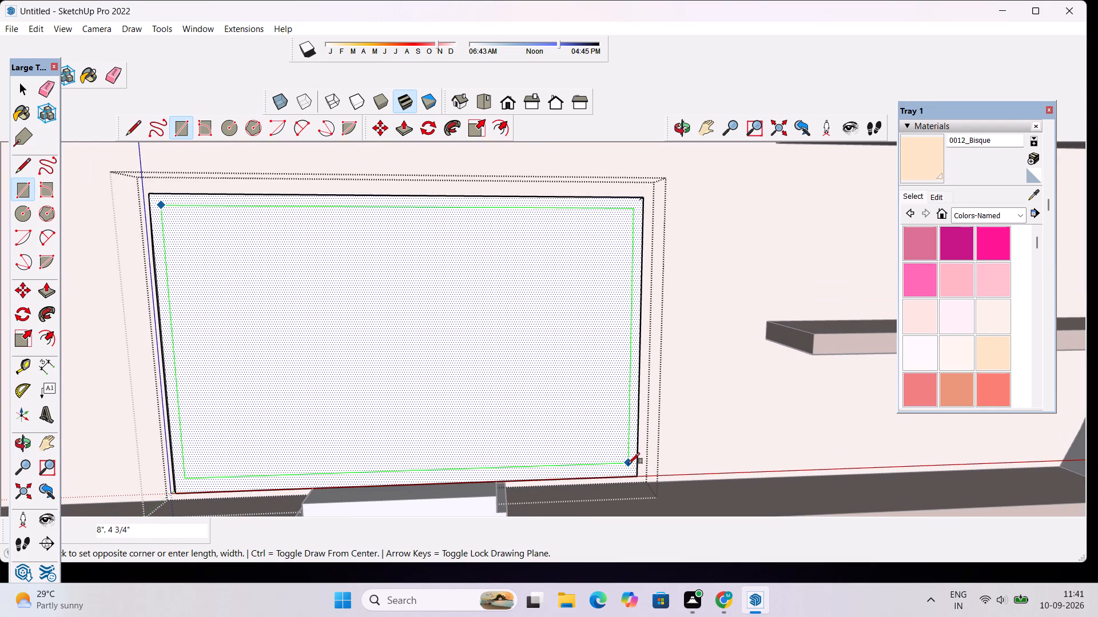
{"action": "left_click", "coordinate": [628, 464]}
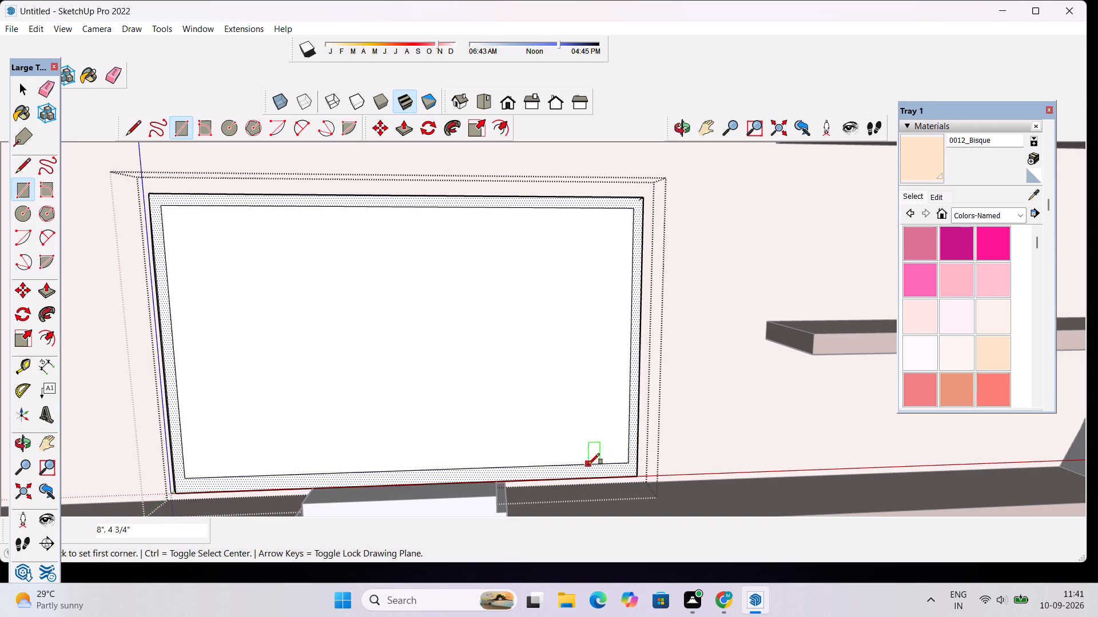
{"action": "key", "text": "space"}
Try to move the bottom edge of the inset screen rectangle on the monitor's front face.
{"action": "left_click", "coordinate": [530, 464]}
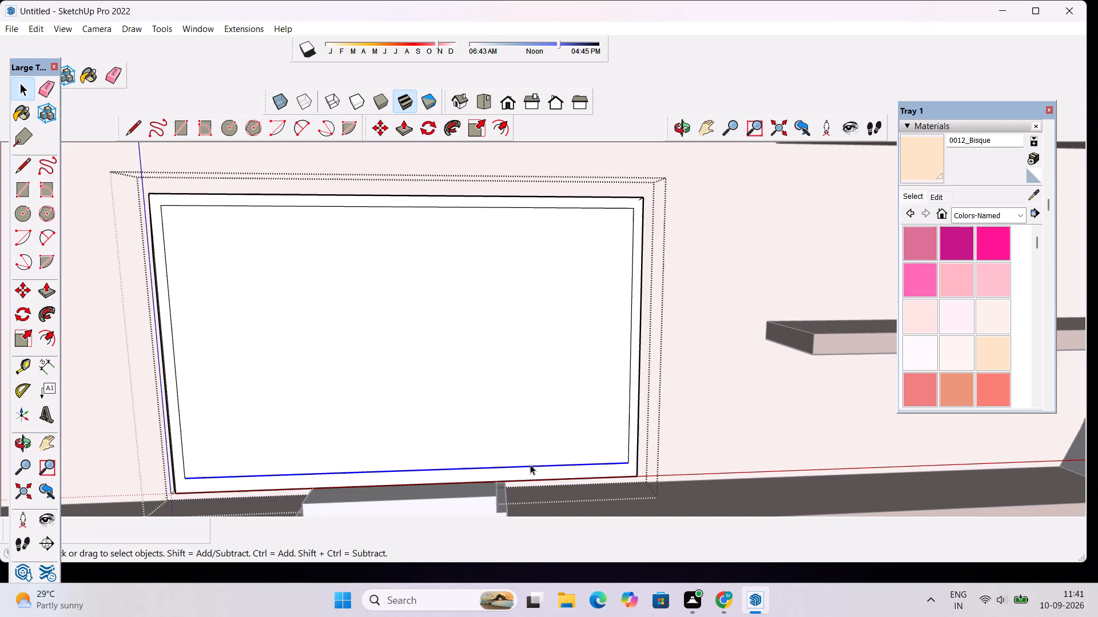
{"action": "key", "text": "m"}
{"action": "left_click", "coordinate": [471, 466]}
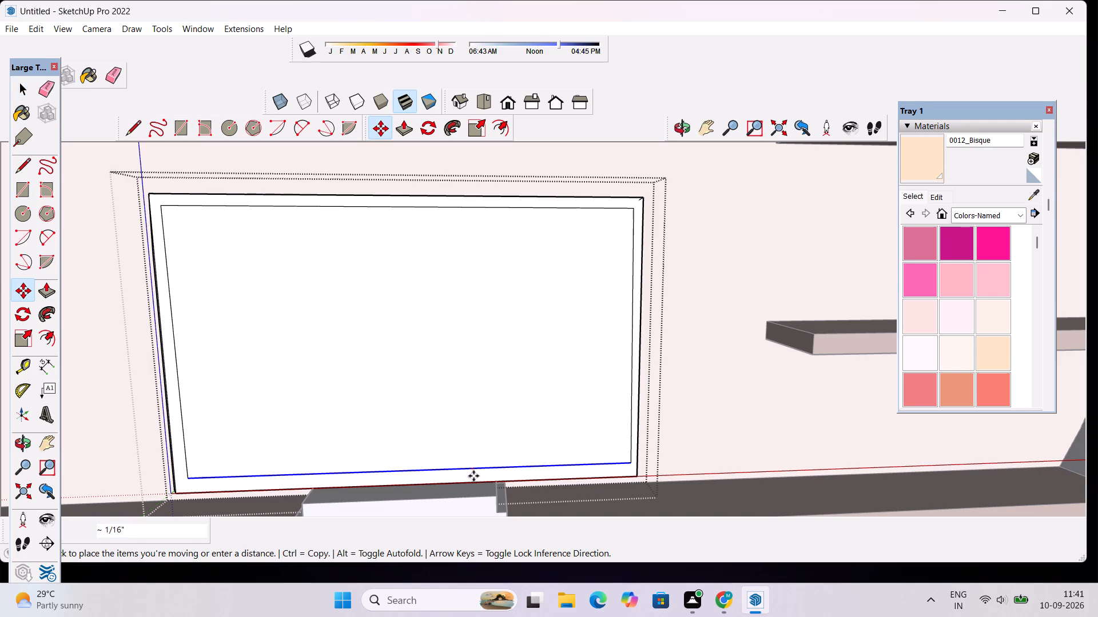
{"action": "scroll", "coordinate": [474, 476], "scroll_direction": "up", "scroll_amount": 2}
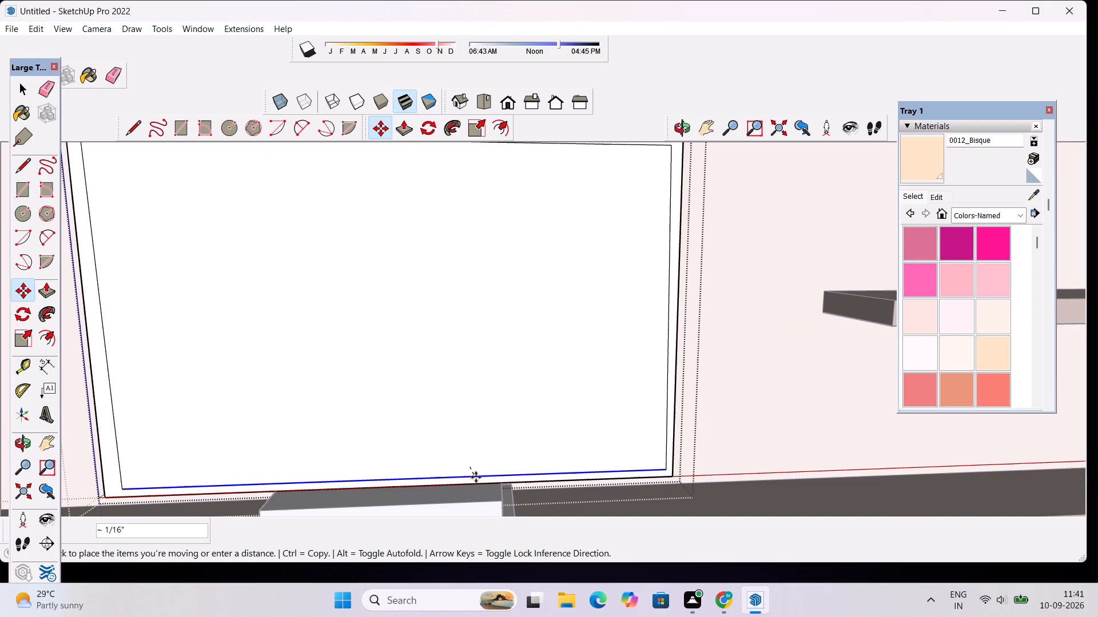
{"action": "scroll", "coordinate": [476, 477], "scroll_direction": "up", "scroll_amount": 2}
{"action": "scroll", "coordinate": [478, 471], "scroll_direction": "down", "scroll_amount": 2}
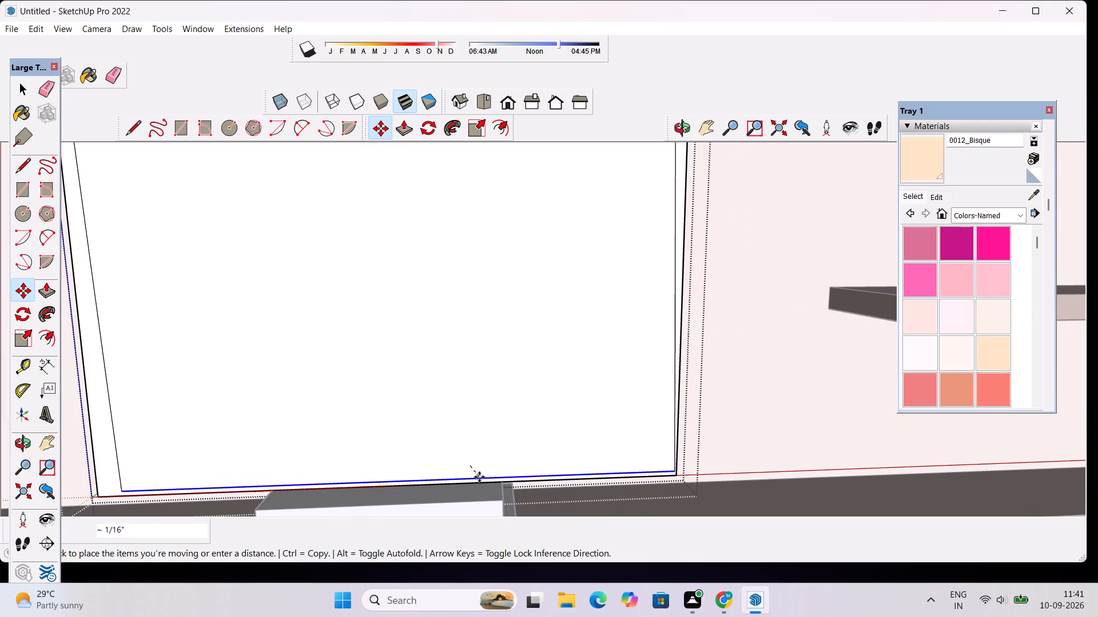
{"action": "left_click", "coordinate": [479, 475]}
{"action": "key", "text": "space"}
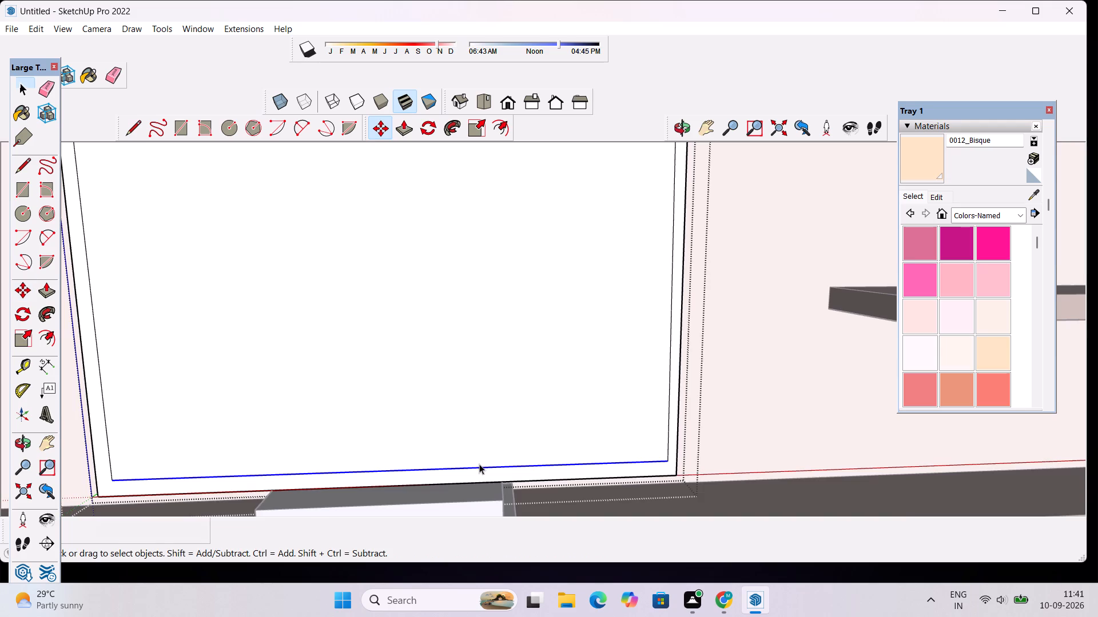
Paint the monitor's border around the inset screen with 0136_Charcoal and finish editing the monitor.
{"action": "scroll", "coordinate": [479, 463], "scroll_direction": "down", "scroll_amount": 5}
{"action": "scroll", "coordinate": [793, 410], "scroll_direction": "down", "scroll_amount": 11}
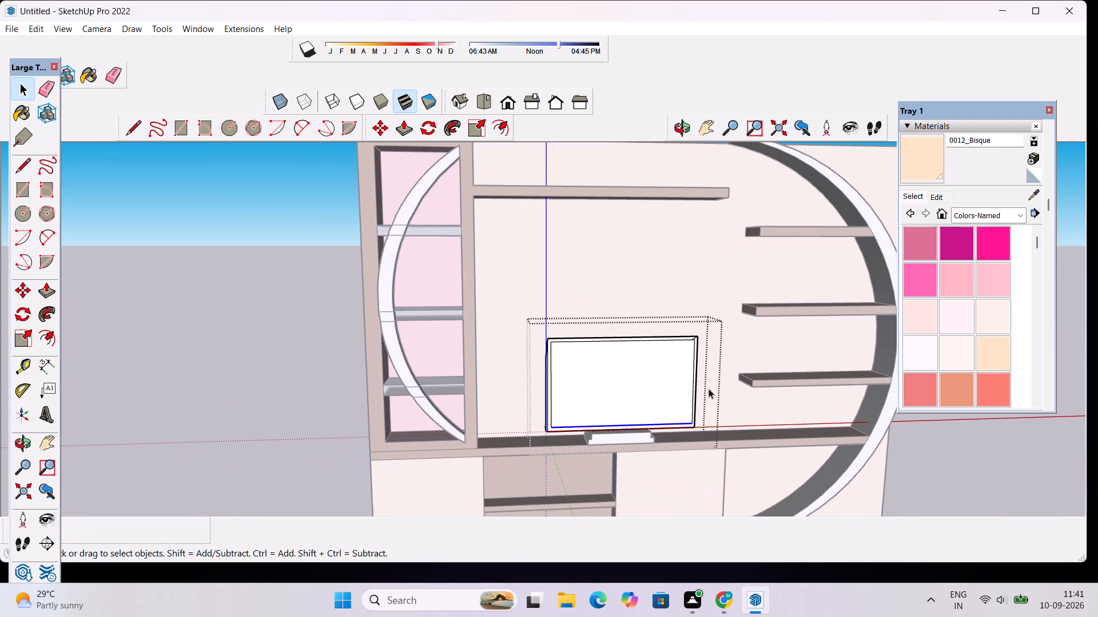
{"action": "scroll", "coordinate": [983, 290], "scroll_direction": "up", "scroll_amount": 2}
{"action": "scroll", "coordinate": [983, 290], "scroll_direction": "down", "scroll_amount": 5}
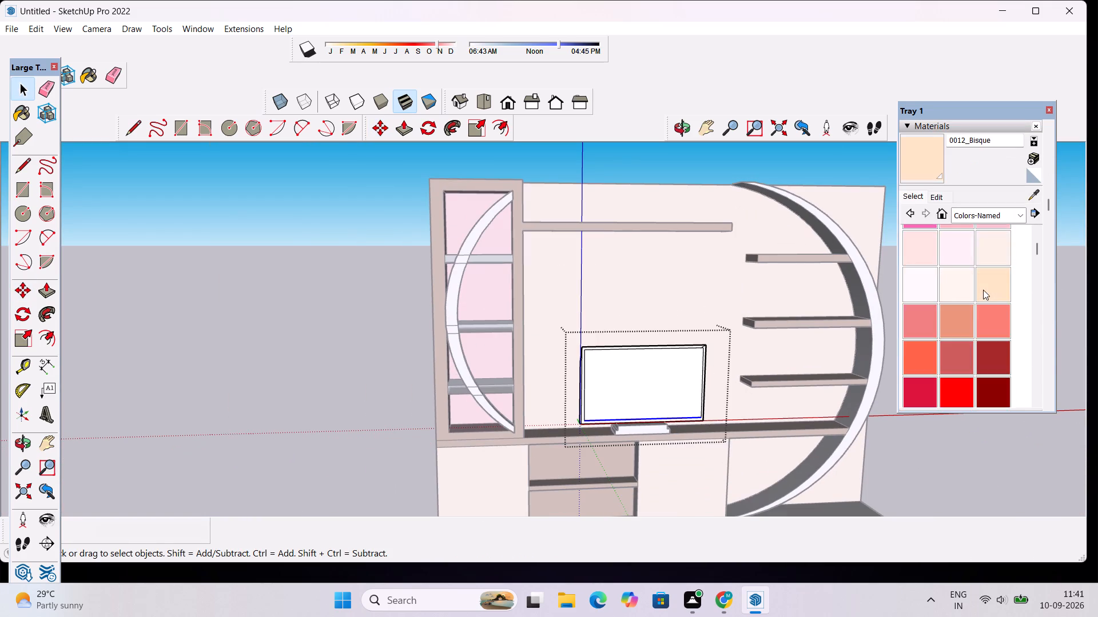
{"action": "scroll", "coordinate": [983, 290], "scroll_direction": "down", "scroll_amount": 20}
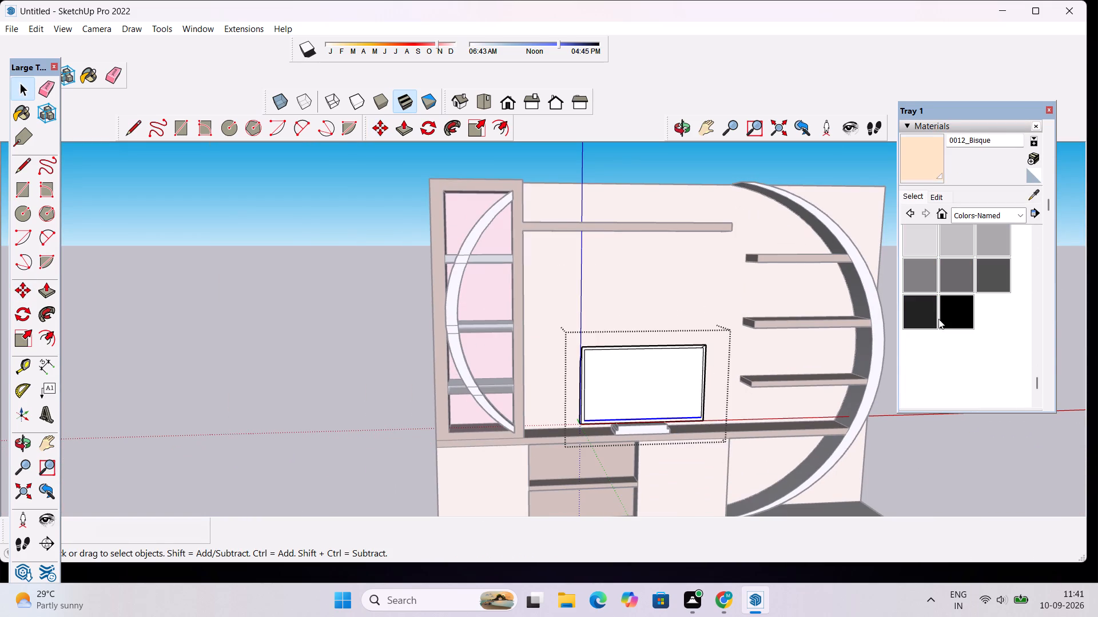
{"action": "left_click", "coordinate": [925, 314]}
{"action": "scroll", "coordinate": [669, 352], "scroll_direction": "up", "scroll_amount": 9}
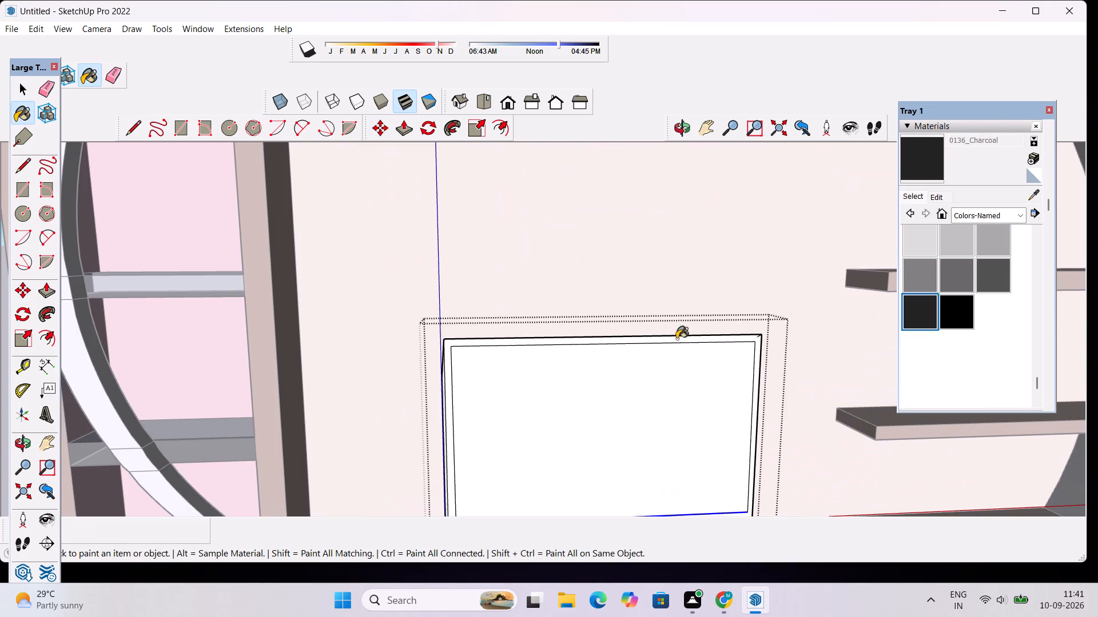
{"action": "left_click", "coordinate": [677, 339]}
{"action": "scroll", "coordinate": [677, 339], "scroll_direction": "down", "scroll_amount": 3}
{"action": "key", "text": "space"}
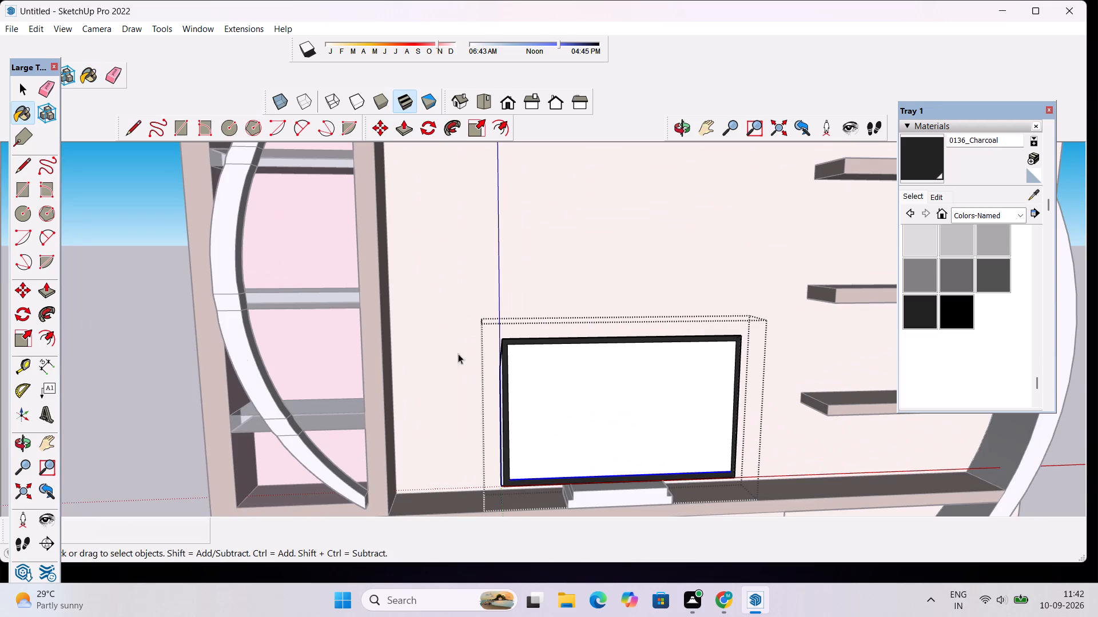
{"action": "left_click", "coordinate": [75, 311]}
{"action": "scroll", "coordinate": [141, 317], "scroll_direction": "down", "scroll_amount": 5}
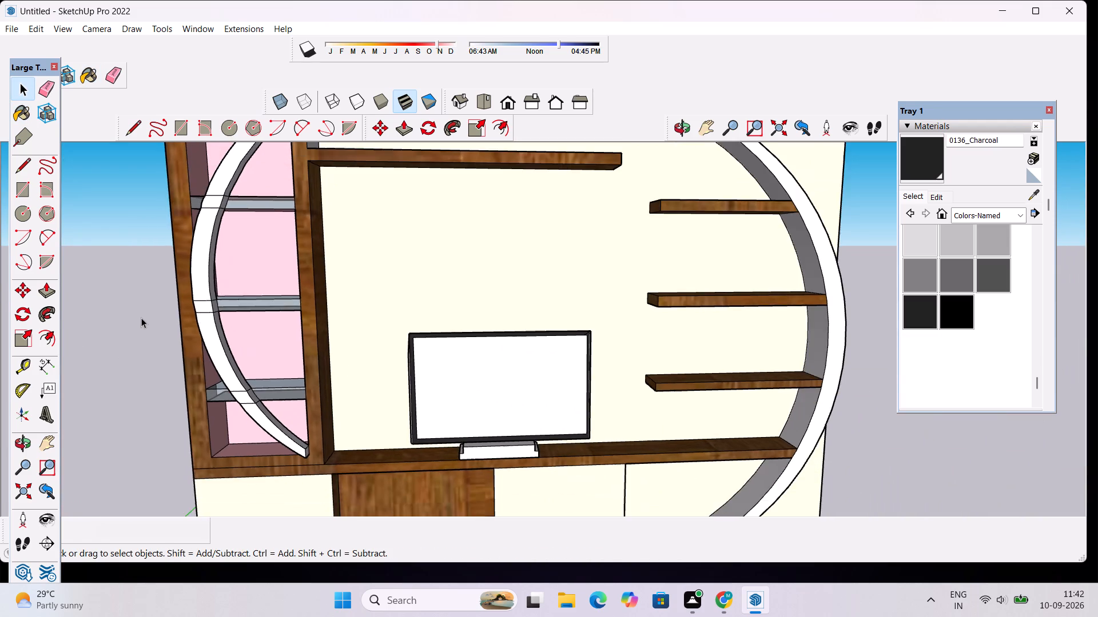
{"action": "scroll", "coordinate": [142, 316], "scroll_direction": "down", "scroll_amount": 3}
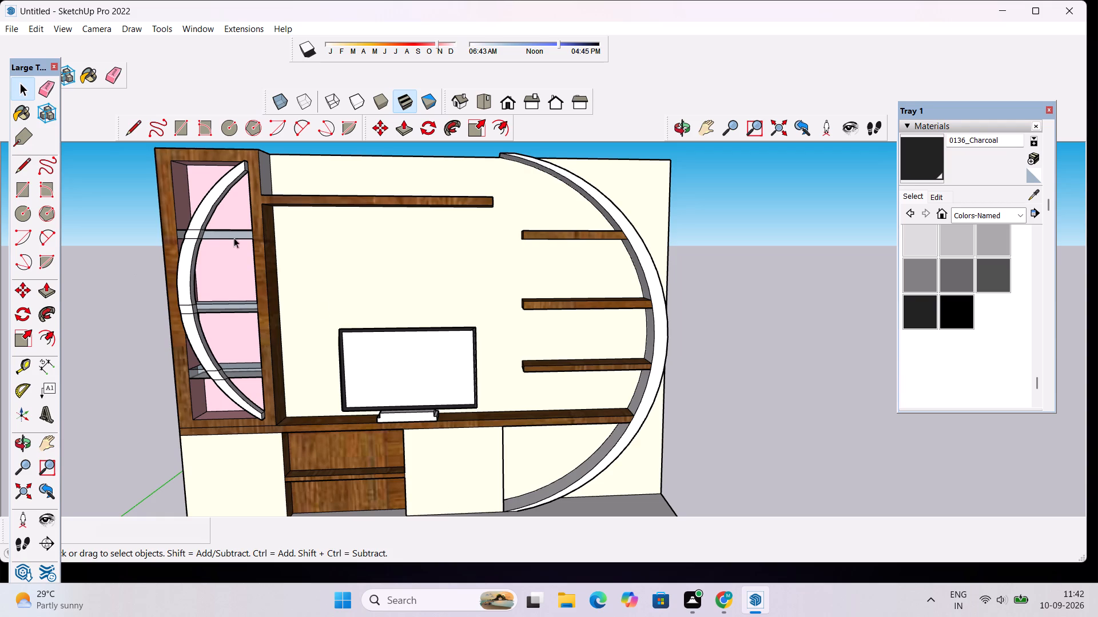
Try 0130_Gainsboro on the monitor's screen, then paint the screen with 0131_Silver.
{"action": "left_click", "coordinate": [929, 235]}
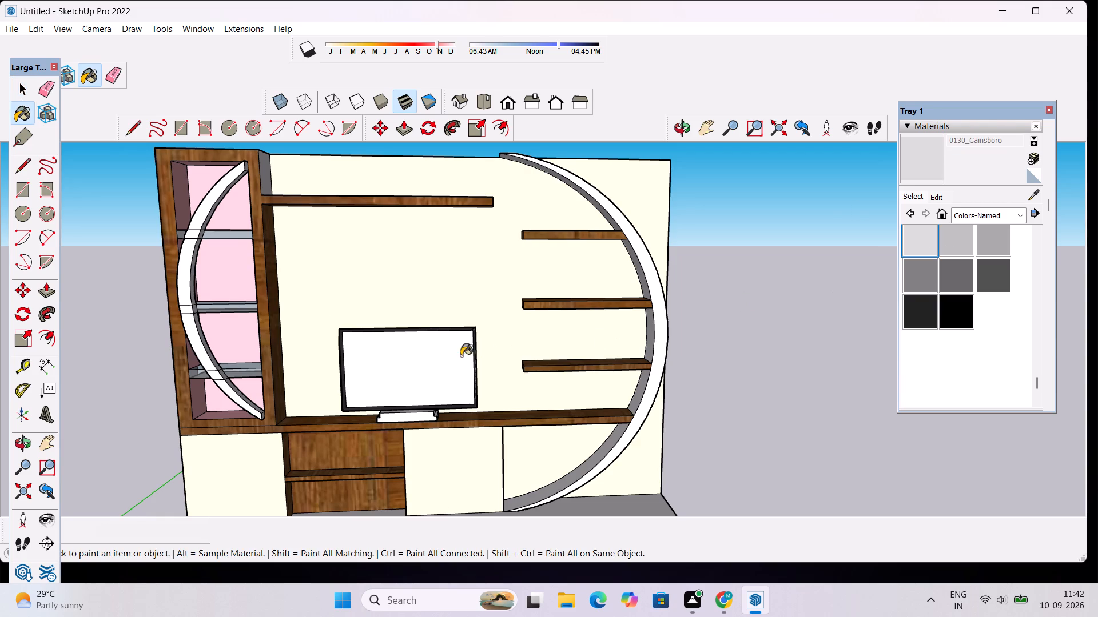
{"action": "left_click", "coordinate": [440, 356]}
{"action": "left_click", "coordinate": [966, 242]}
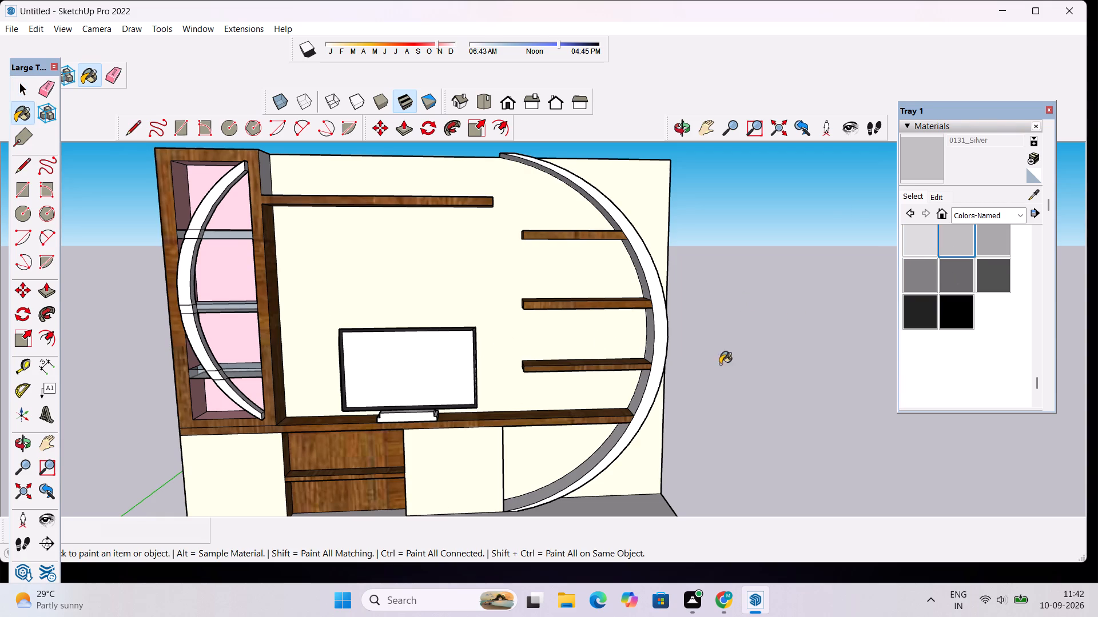
{"action": "left_click", "coordinate": [428, 362]}
{"action": "scroll", "coordinate": [436, 364], "scroll_direction": "down", "scroll_amount": 5}
{"action": "scroll", "coordinate": [607, 326], "scroll_direction": "up", "scroll_amount": 2}
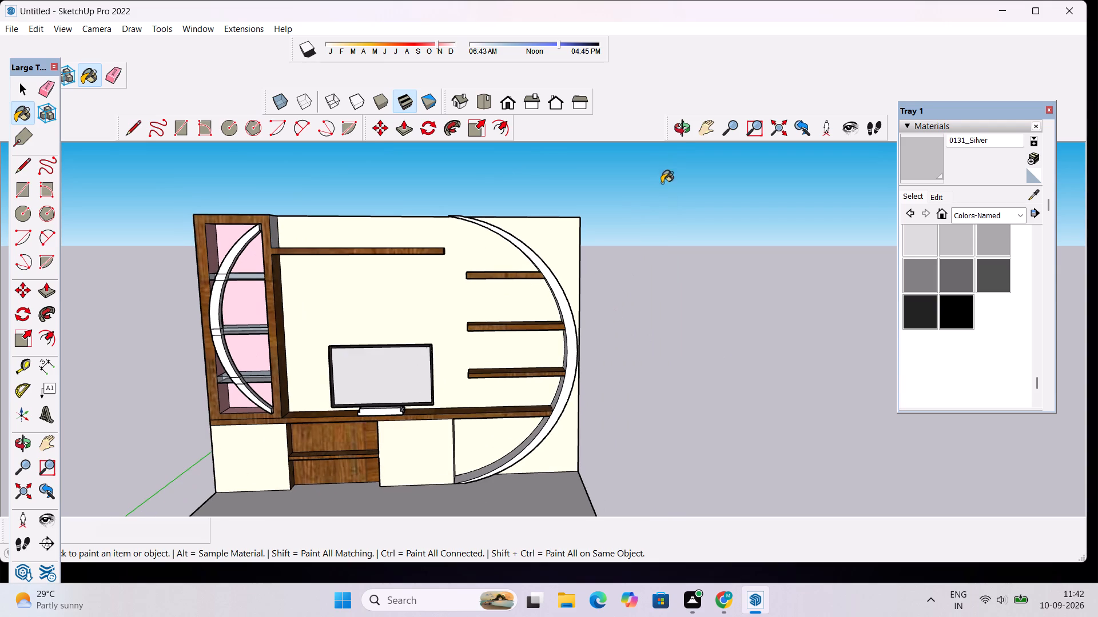
Paint the wall unit's top surface and the tall cabinet's exposed inner side above the long shelf with Wood Bamboo.
{"action": "left_click", "coordinate": [680, 134]}
{"action": "left_click_drag", "start_coordinate": [703, 290], "coordinate": [520, 372]}
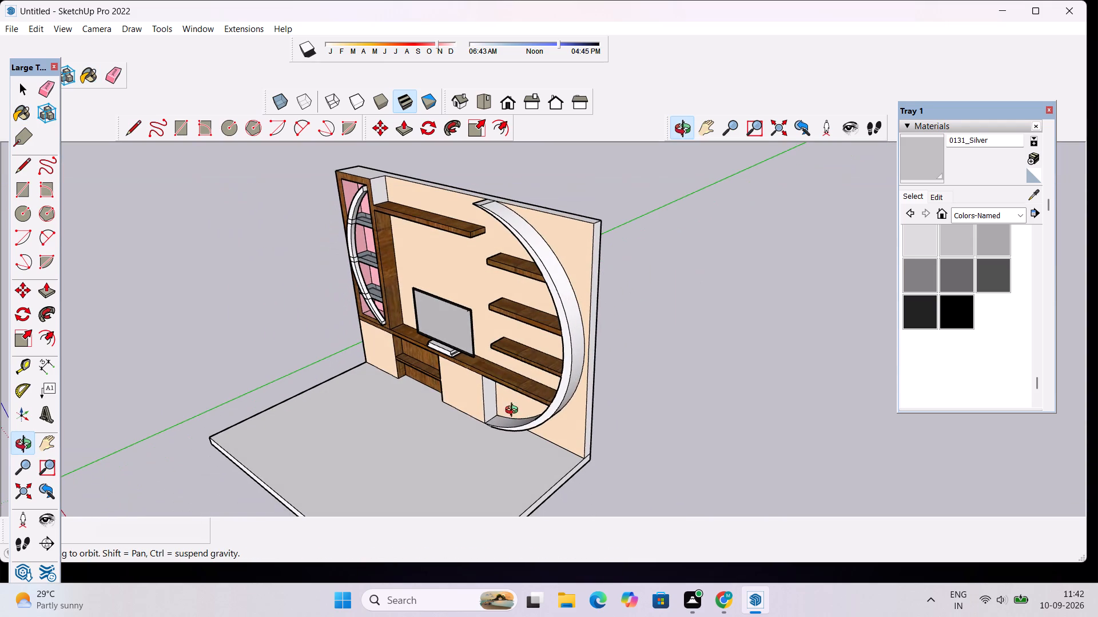
{"action": "scroll", "coordinate": [996, 267], "scroll_direction": "up", "scroll_amount": 4}
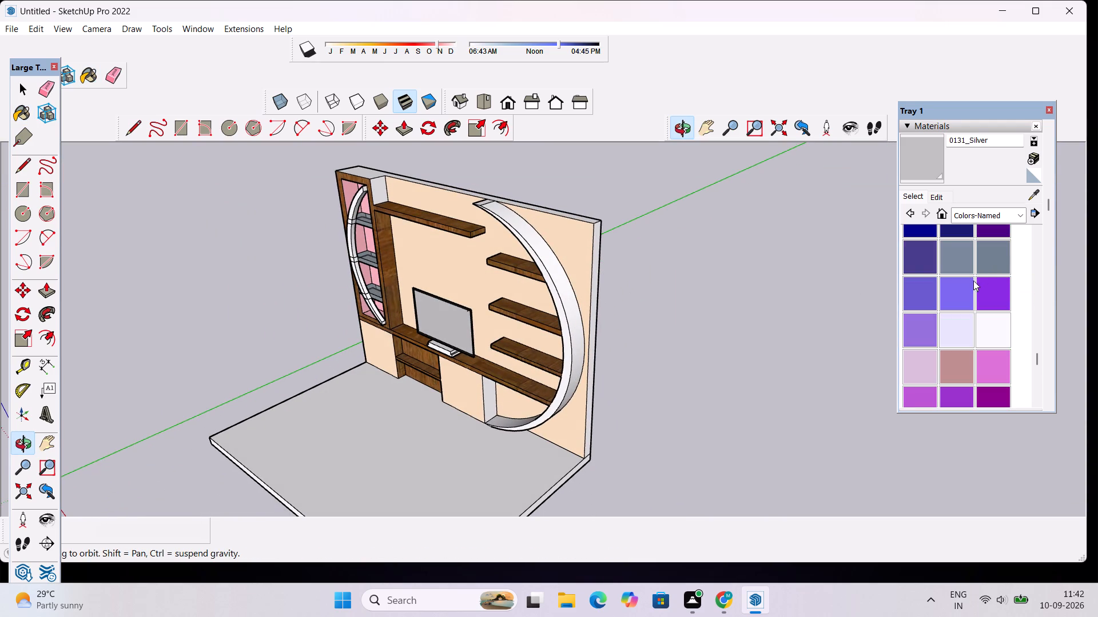
{"action": "scroll", "coordinate": [564, 299], "scroll_direction": "down", "scroll_amount": 6}
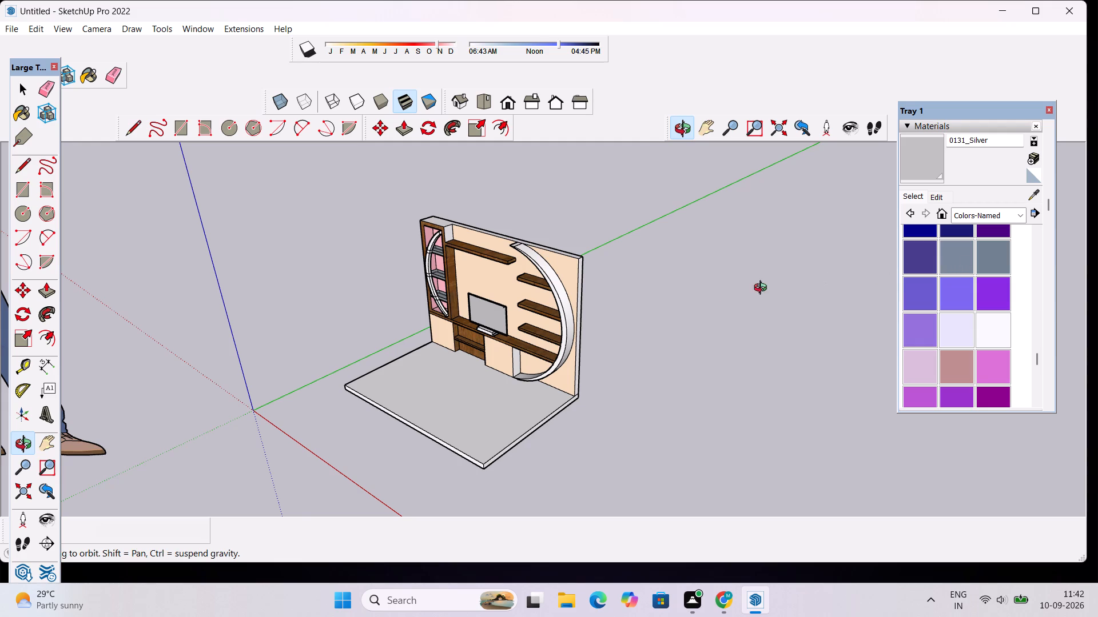
{"action": "scroll", "coordinate": [443, 279], "scroll_direction": "down", "scroll_amount": 3}
{"action": "left_click_drag", "start_coordinate": [403, 317], "coordinate": [522, 277]}
{"action": "scroll", "coordinate": [421, 237], "scroll_direction": "up", "scroll_amount": 6}
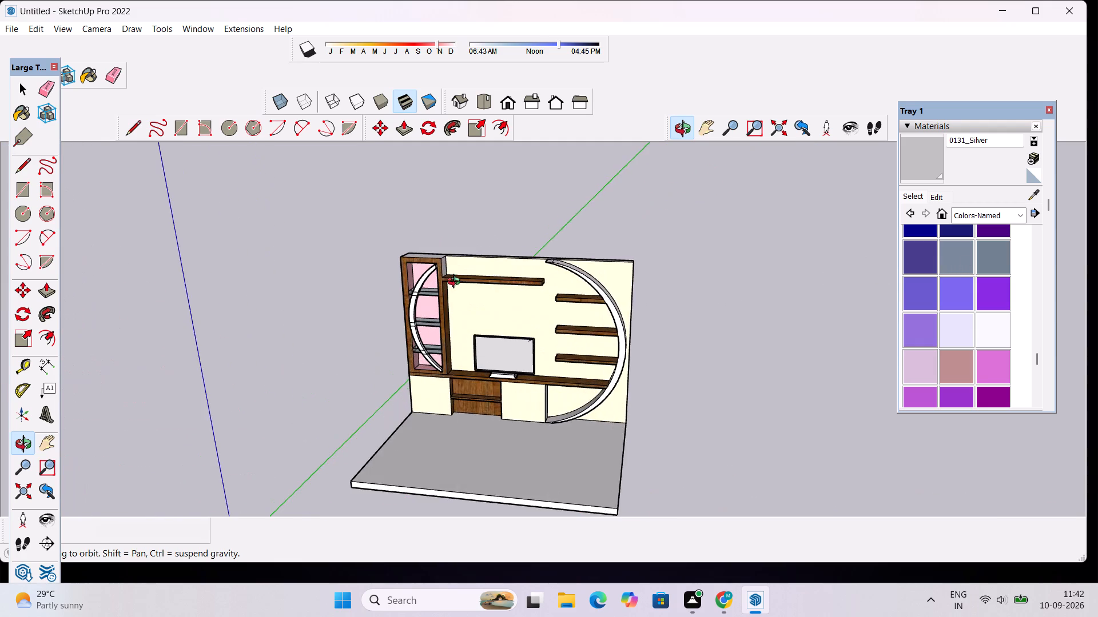
{"action": "left_click_drag", "start_coordinate": [458, 283], "coordinate": [439, 370]}
{"action": "scroll", "coordinate": [424, 227], "scroll_direction": "up", "scroll_amount": 9}
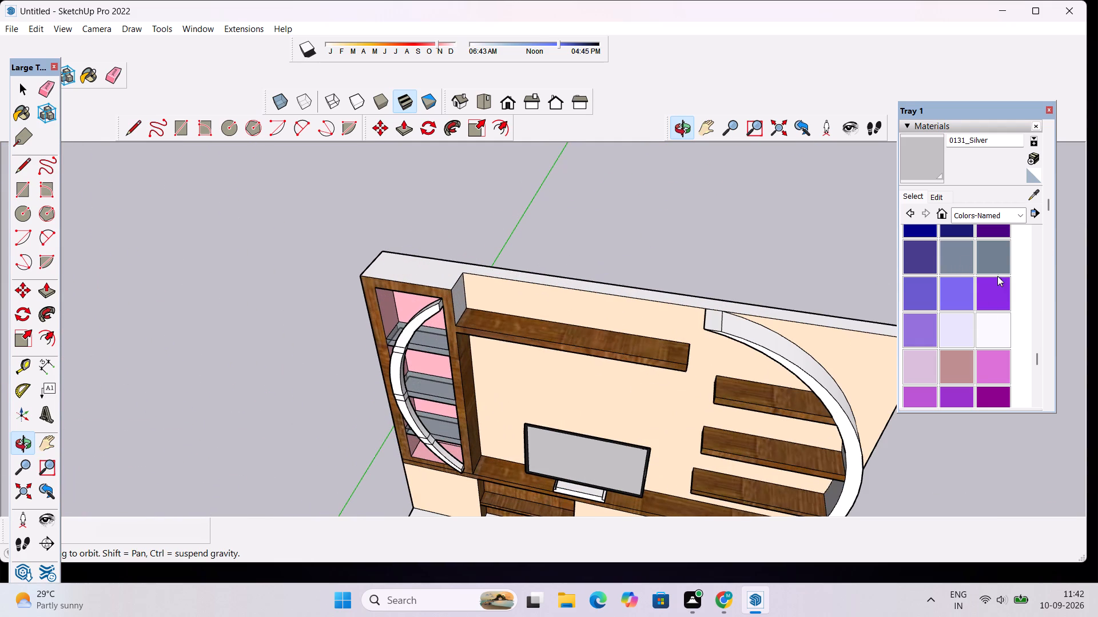
{"action": "left_click", "coordinate": [1017, 215]}
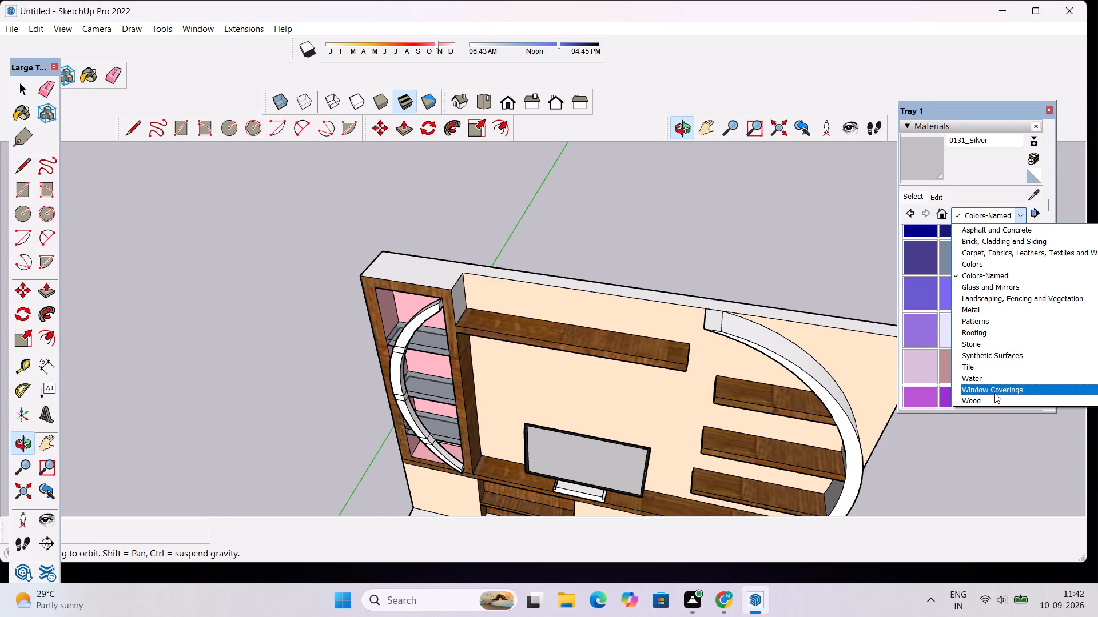
{"action": "left_click", "coordinate": [977, 400]}
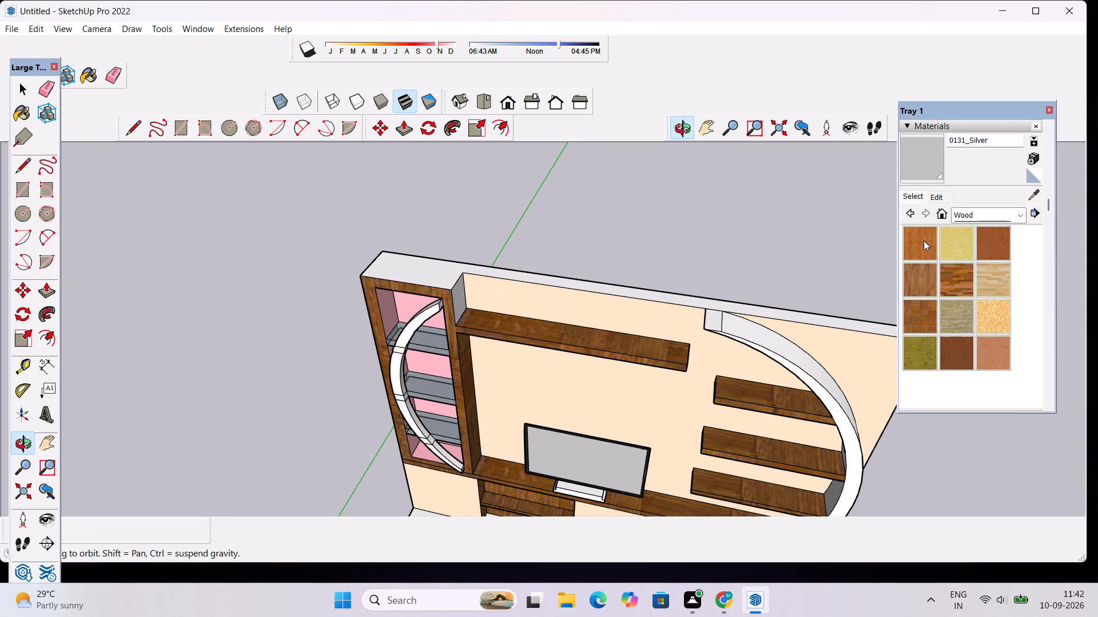
{"action": "left_click", "coordinate": [924, 241]}
{"action": "left_click", "coordinate": [434, 272]}
{"action": "left_click", "coordinate": [455, 297]}
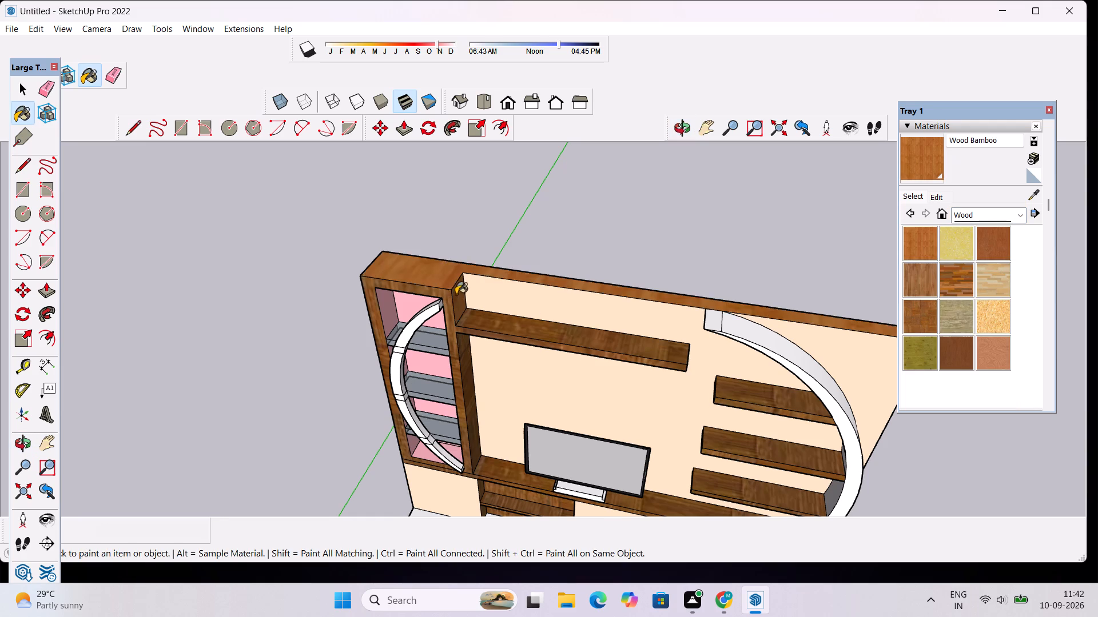
{"action": "scroll", "coordinate": [456, 293], "scroll_direction": "down", "scroll_amount": 3}
{"action": "scroll", "coordinate": [813, 351], "scroll_direction": "up", "scroll_amount": 4}
{"action": "scroll", "coordinate": [813, 351], "scroll_direction": "down", "scroll_amount": 10}
{"action": "scroll", "coordinate": [466, 328], "scroll_direction": "up", "scroll_amount": 1}
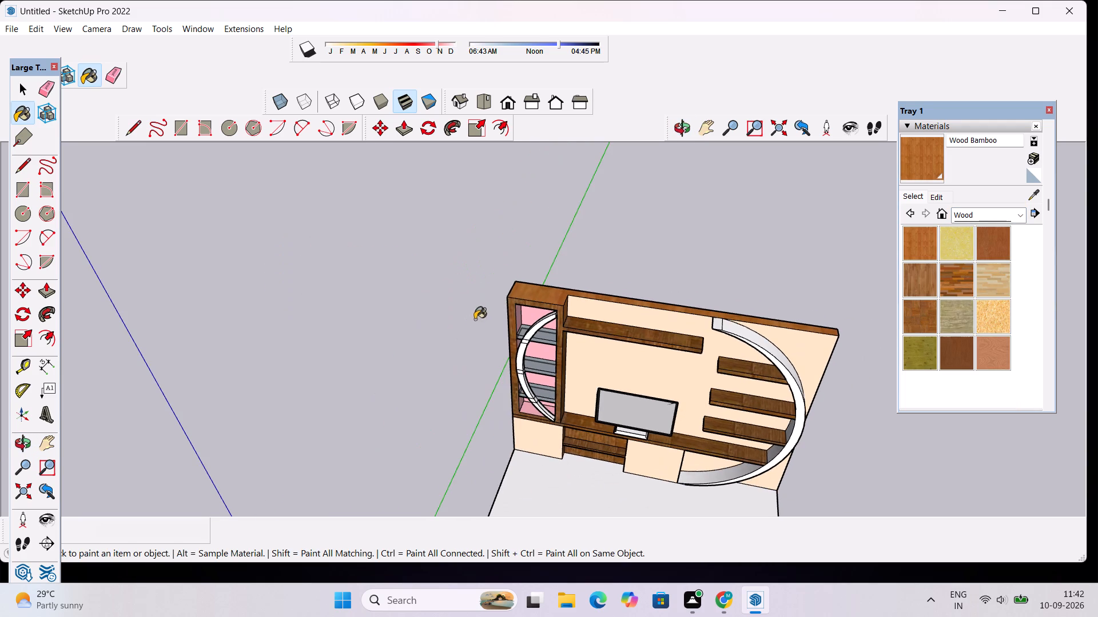
{"action": "key", "text": "space"}
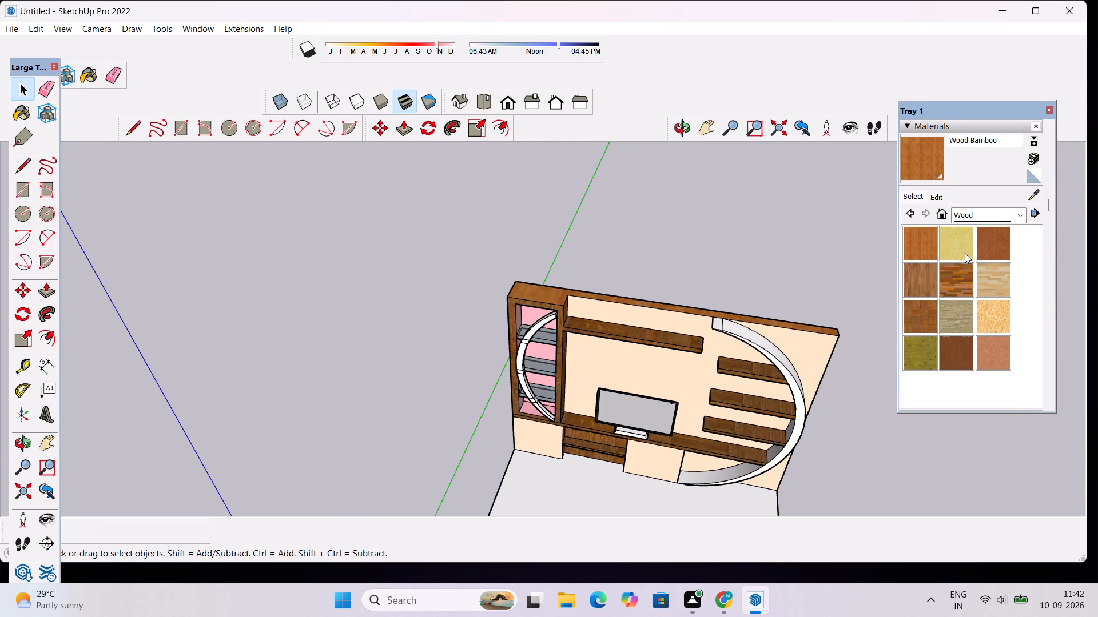
Paint the white end face of the lower cabinet inside the curved band with 0012_Bisque.
{"action": "left_click", "coordinate": [1017, 214]}
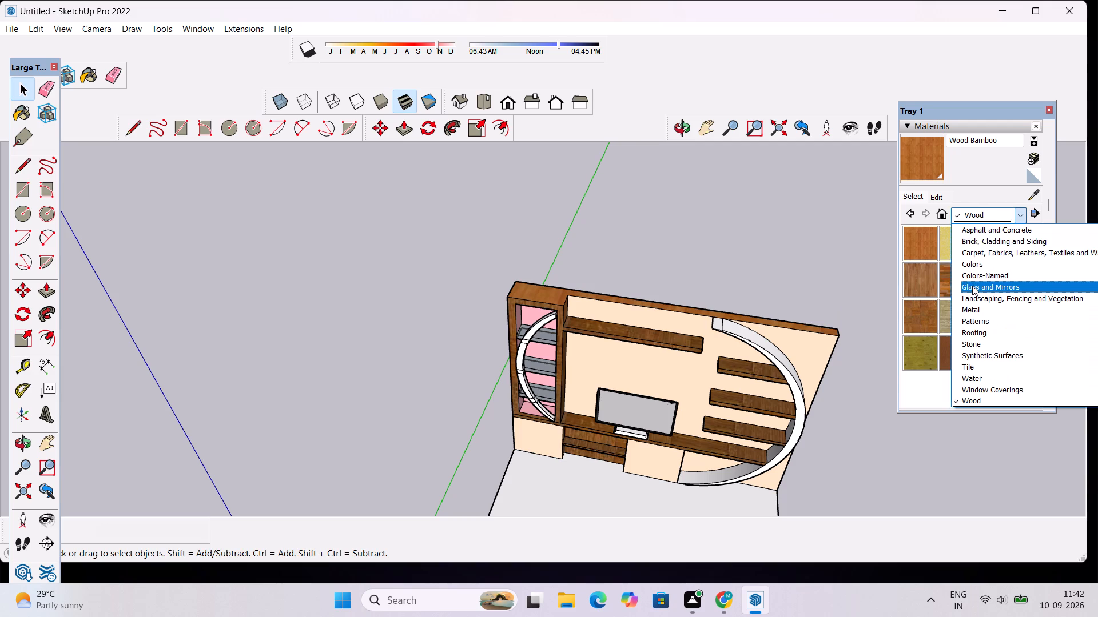
{"action": "left_click", "coordinate": [972, 286]}
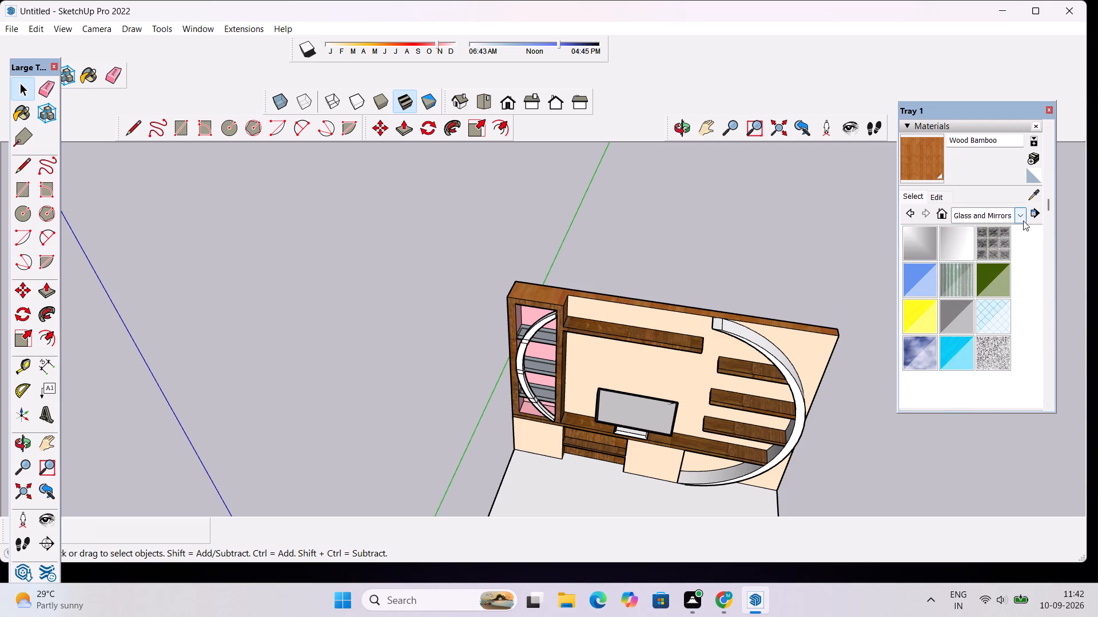
{"action": "left_click", "coordinate": [1023, 221]}
{"action": "left_click", "coordinate": [991, 276]}
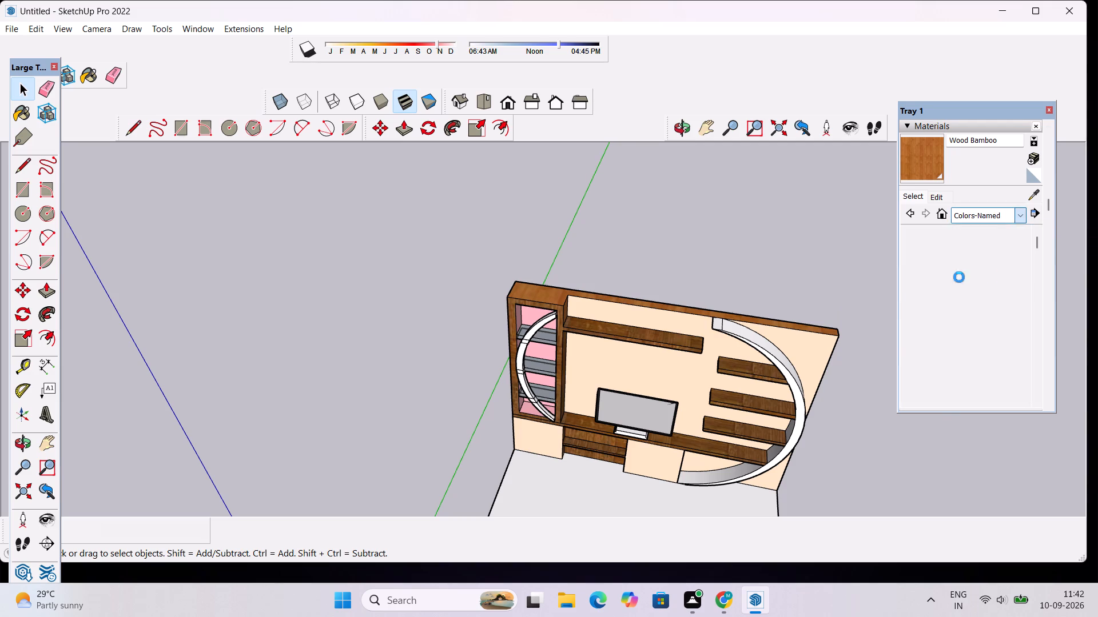
{"action": "left_click", "coordinate": [683, 124]}
{"action": "left_click_drag", "start_coordinate": [805, 312], "coordinate": [767, 214]}
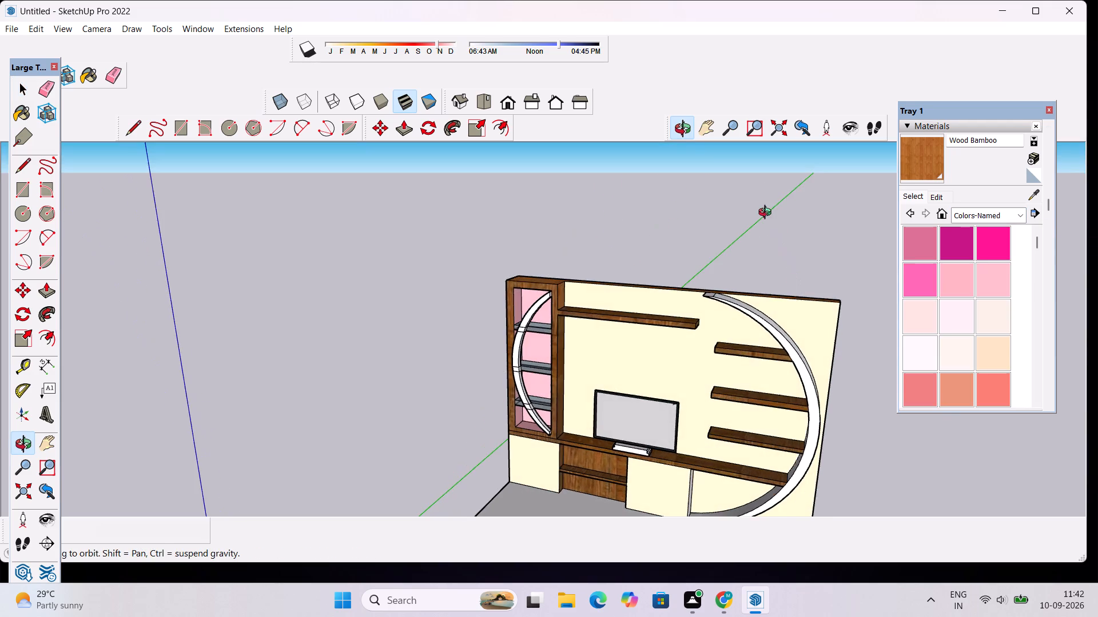
{"action": "left_click_drag", "start_coordinate": [829, 399], "coordinate": [711, 258]}
{"action": "scroll", "coordinate": [650, 386], "scroll_direction": "down", "scroll_amount": 5}
{"action": "scroll", "coordinate": [701, 442], "scroll_direction": "up", "scroll_amount": 5}
{"action": "left_click_drag", "start_coordinate": [699, 430], "coordinate": [678, 457]}
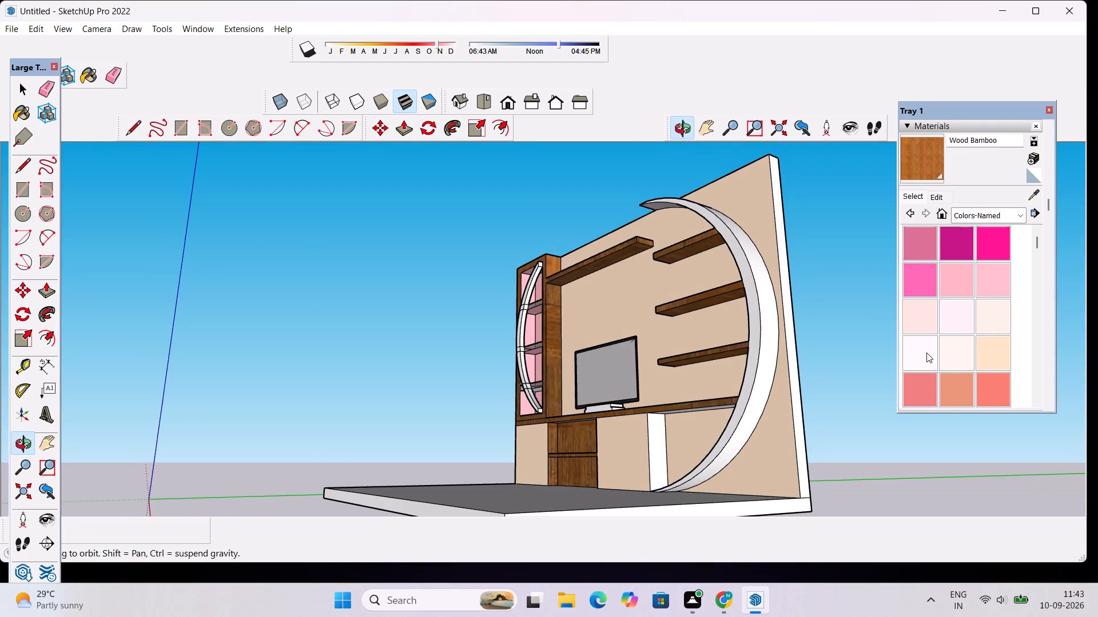
{"action": "left_click", "coordinate": [998, 346]}
{"action": "left_click", "coordinate": [660, 438]}
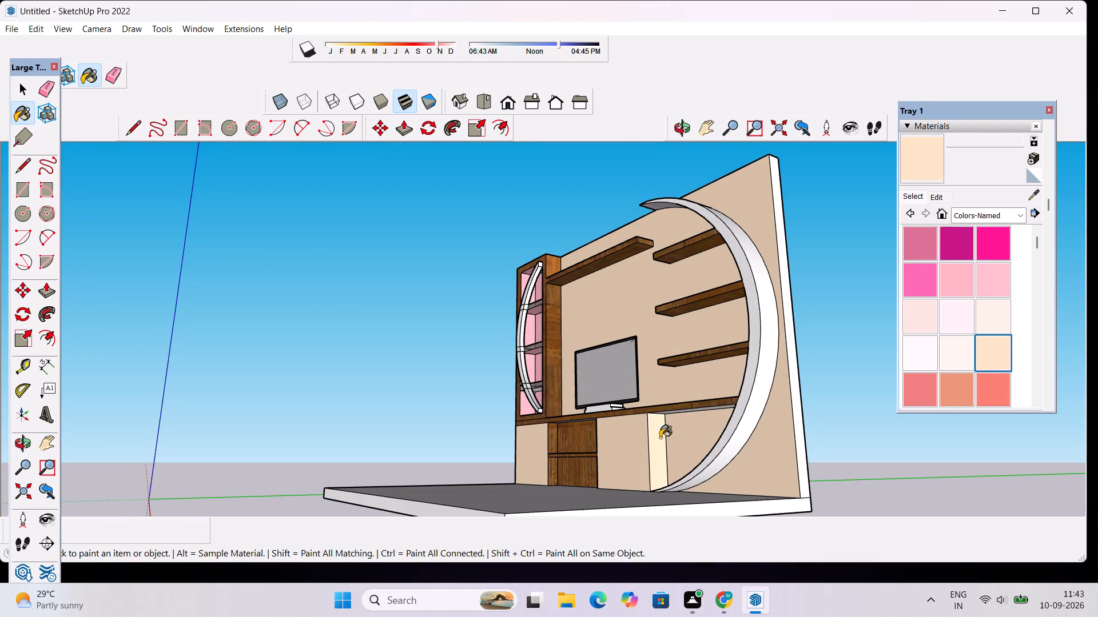
{"action": "scroll", "coordinate": [496, 447], "scroll_direction": "up", "scroll_amount": 3}
{"action": "scroll", "coordinate": [496, 439], "scroll_direction": "down", "scroll_amount": 8}
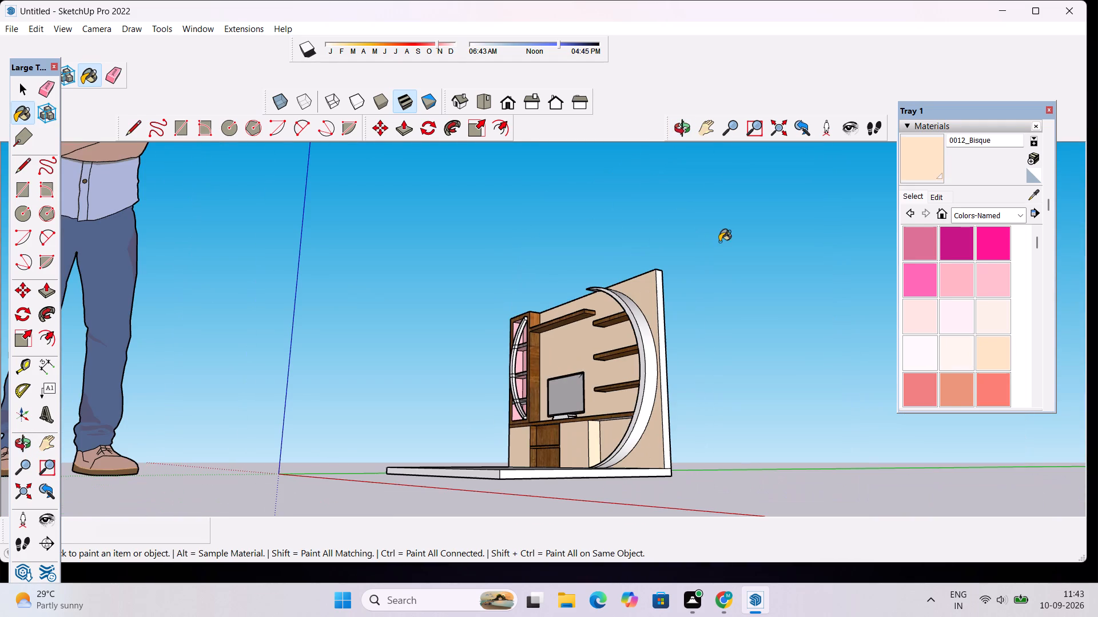
Erase the leftover edges on the lower part of the wall unit's white outer side face beside the tall cabinet.
{"action": "left_click", "coordinate": [666, 127]}
{"action": "left_click", "coordinate": [677, 127]}
{"action": "left_click_drag", "start_coordinate": [572, 222], "coordinate": [1053, 241]}
{"action": "scroll", "coordinate": [452, 432], "scroll_direction": "up", "scroll_amount": 5}
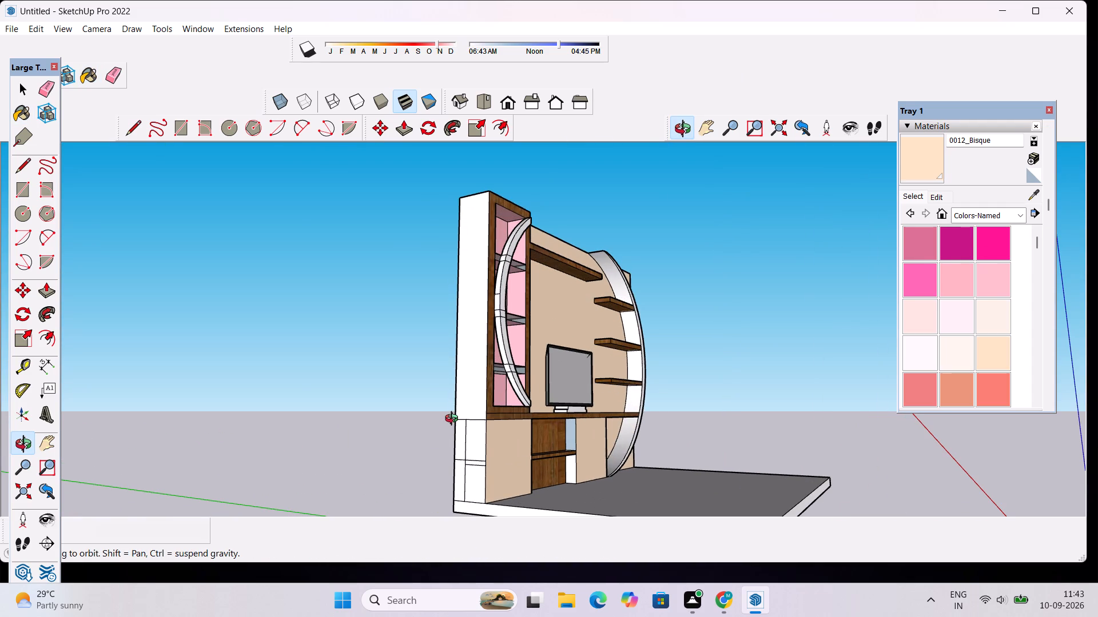
{"action": "key", "text": "space"}
{"action": "key", "text": "e"}
{"action": "left_click_drag", "start_coordinate": [476, 401], "coordinate": [475, 430]}
{"action": "left_click_drag", "start_coordinate": [466, 403], "coordinate": [464, 464]}
{"action": "left_click_drag", "start_coordinate": [470, 439], "coordinate": [470, 452]}
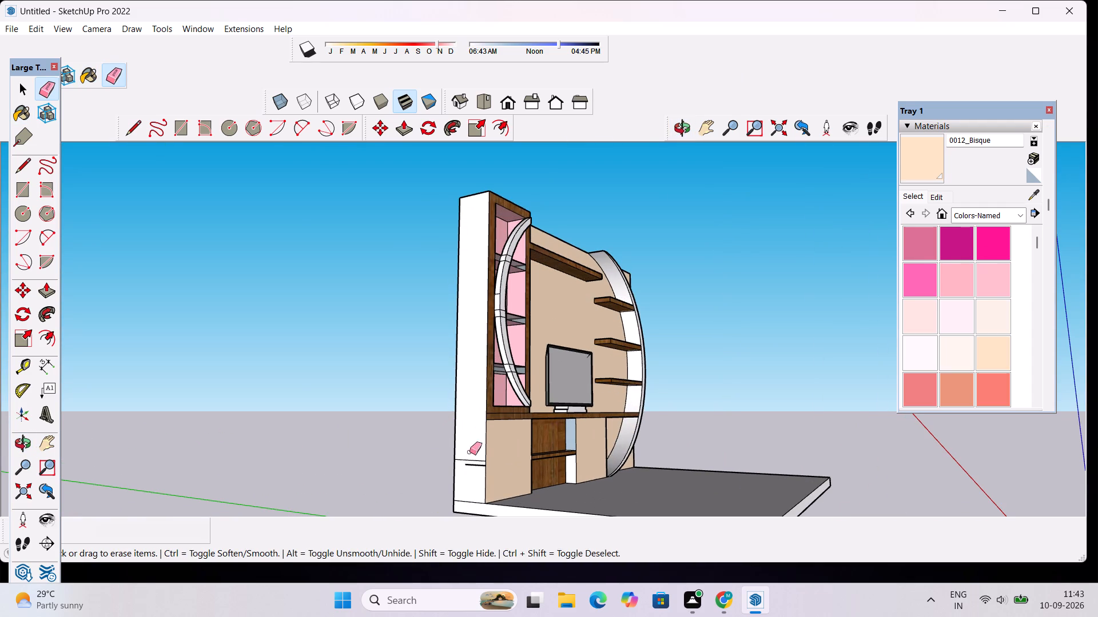
{"action": "left_click_drag", "start_coordinate": [470, 452], "coordinate": [473, 472]}
{"action": "key", "text": "space"}
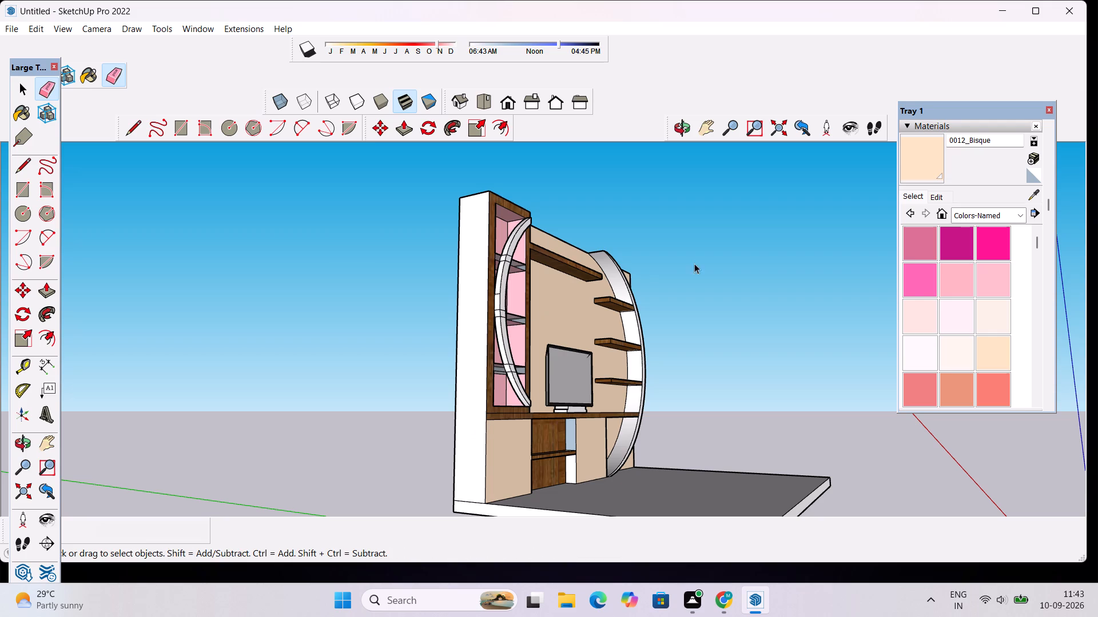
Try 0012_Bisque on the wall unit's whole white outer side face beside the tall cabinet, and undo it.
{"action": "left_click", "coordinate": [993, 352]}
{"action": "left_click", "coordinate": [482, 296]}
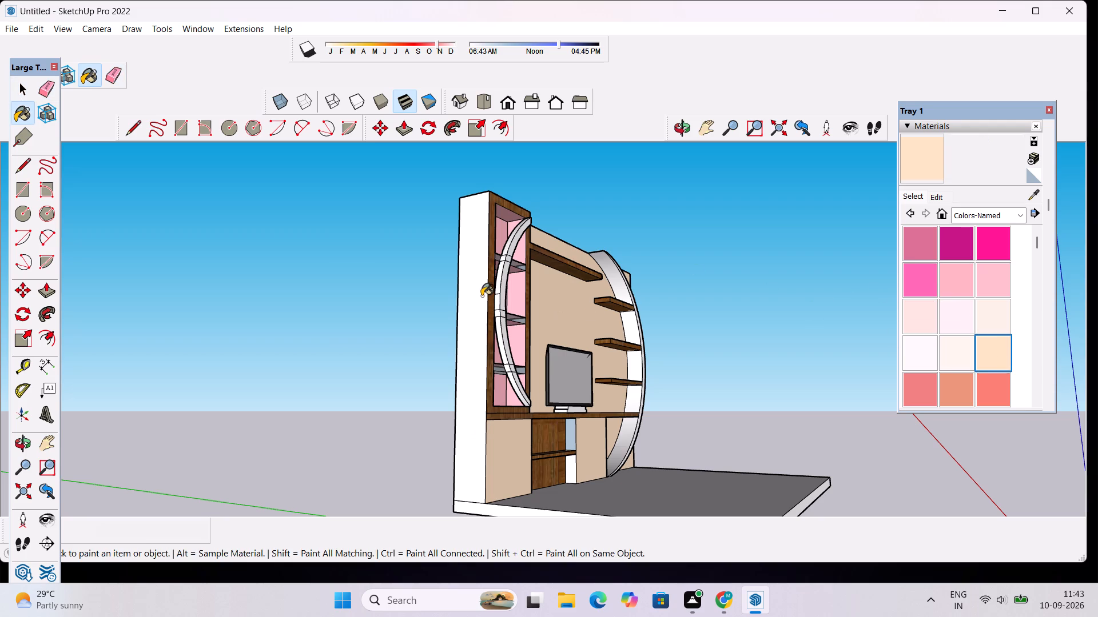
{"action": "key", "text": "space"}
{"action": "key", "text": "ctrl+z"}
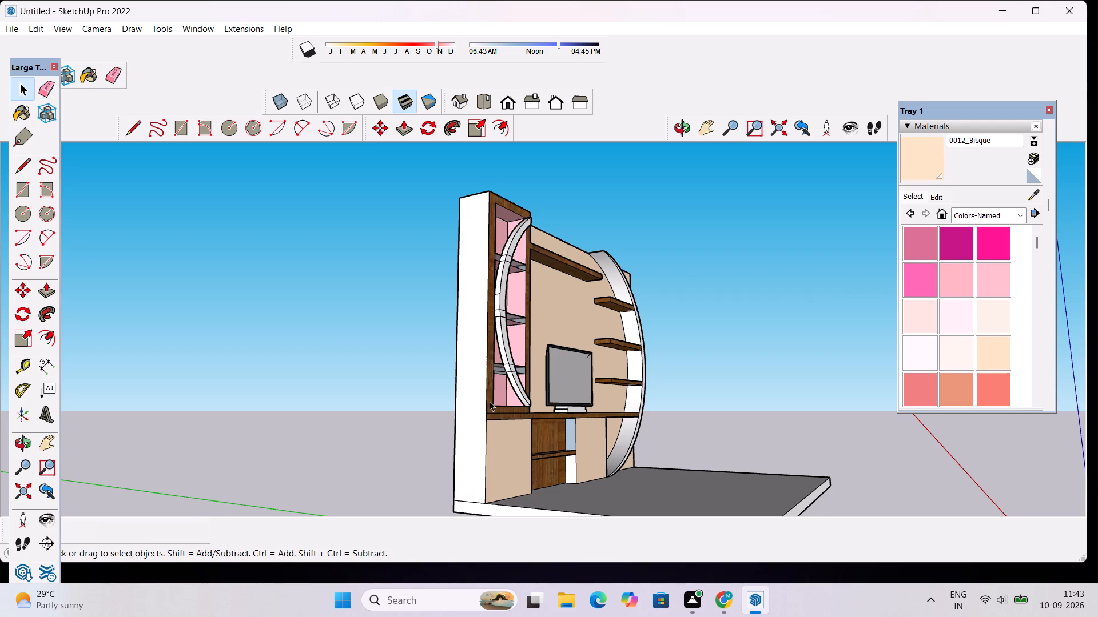
Draw a line across the outer side face at the long shelf's underside to split it into upper and lower parts.
{"action": "key", "text": "l"}
{"action": "scroll", "coordinate": [484, 419], "scroll_direction": "up", "scroll_amount": 4}
{"action": "left_click", "coordinate": [484, 424]}
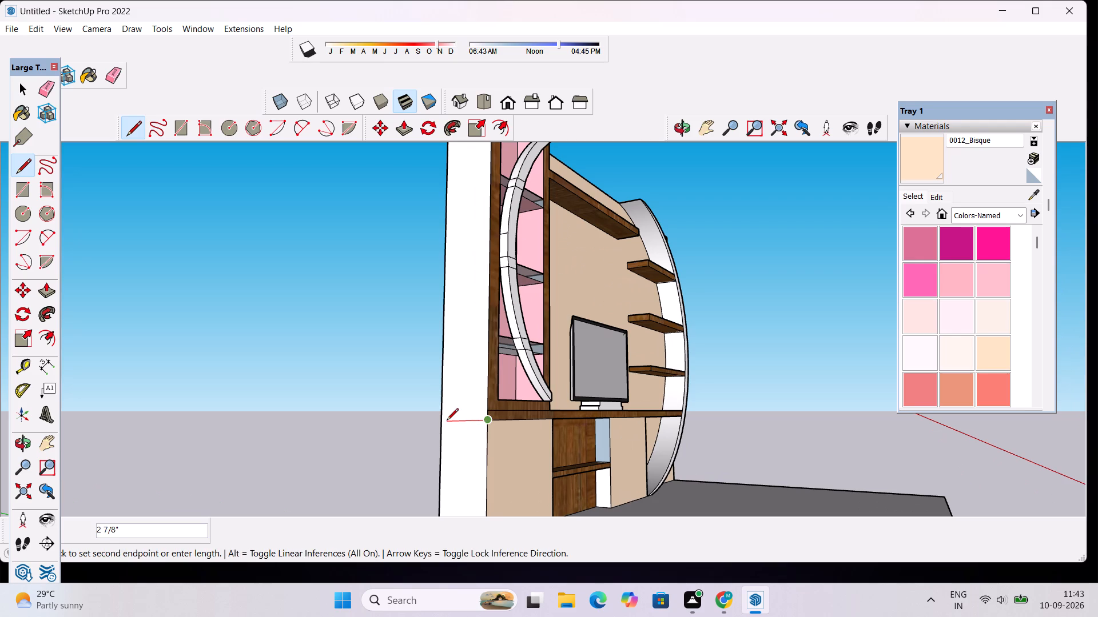
{"action": "left_click", "coordinate": [439, 421]}
{"action": "key", "text": "space"}
{"action": "scroll", "coordinate": [466, 384], "scroll_direction": "down", "scroll_amount": 4}
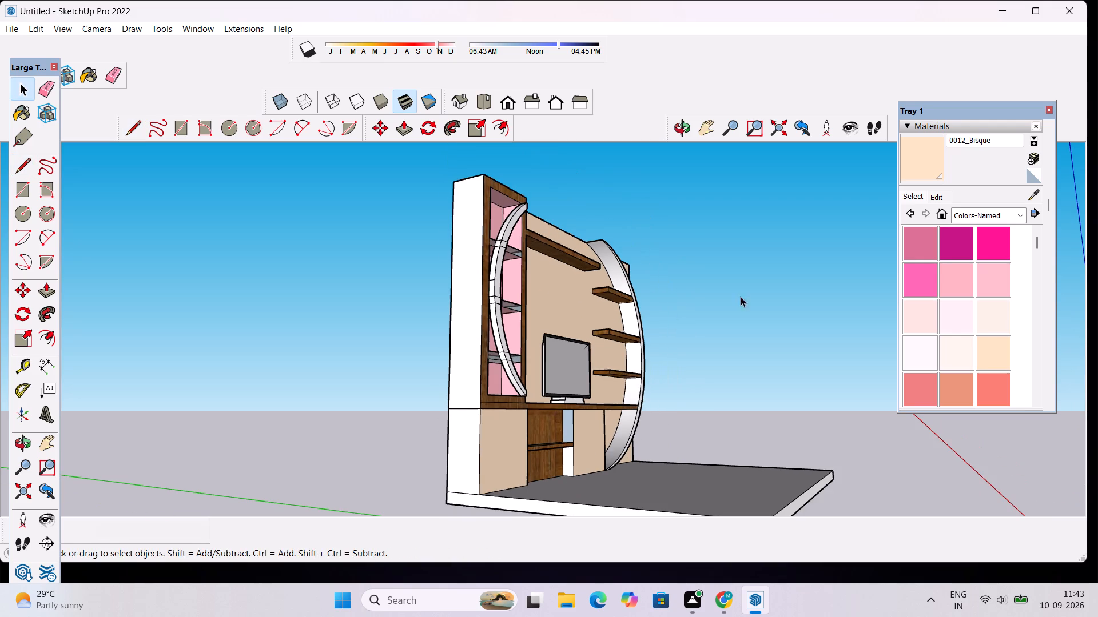
Paint the lower part of the split outer side face with 0012_Bisque.
{"action": "left_click", "coordinate": [989, 345]}
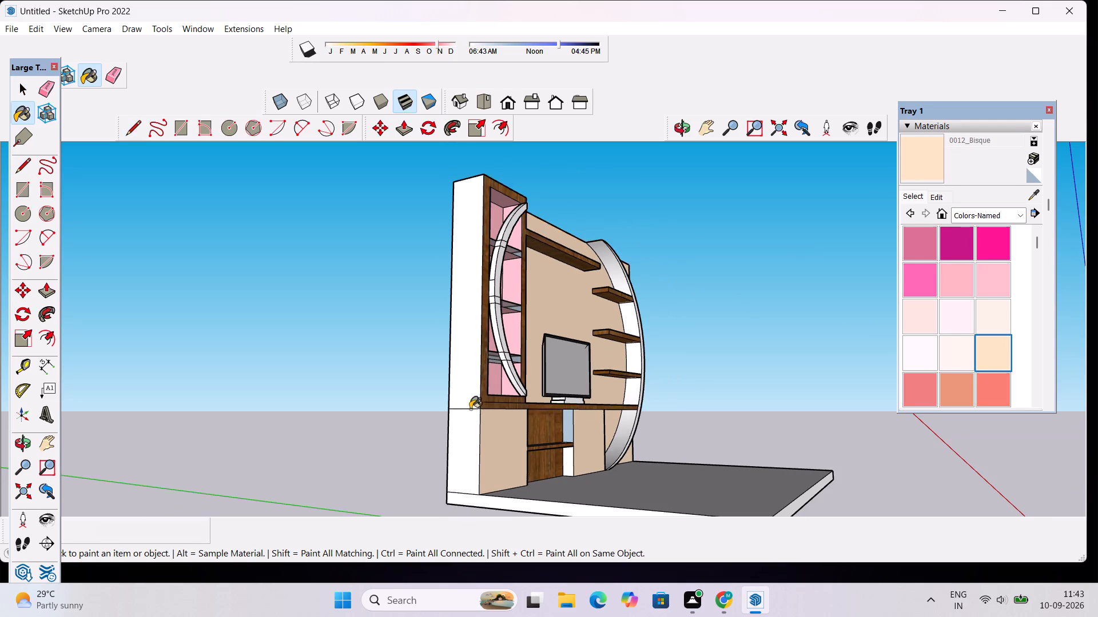
{"action": "left_click", "coordinate": [463, 436]}
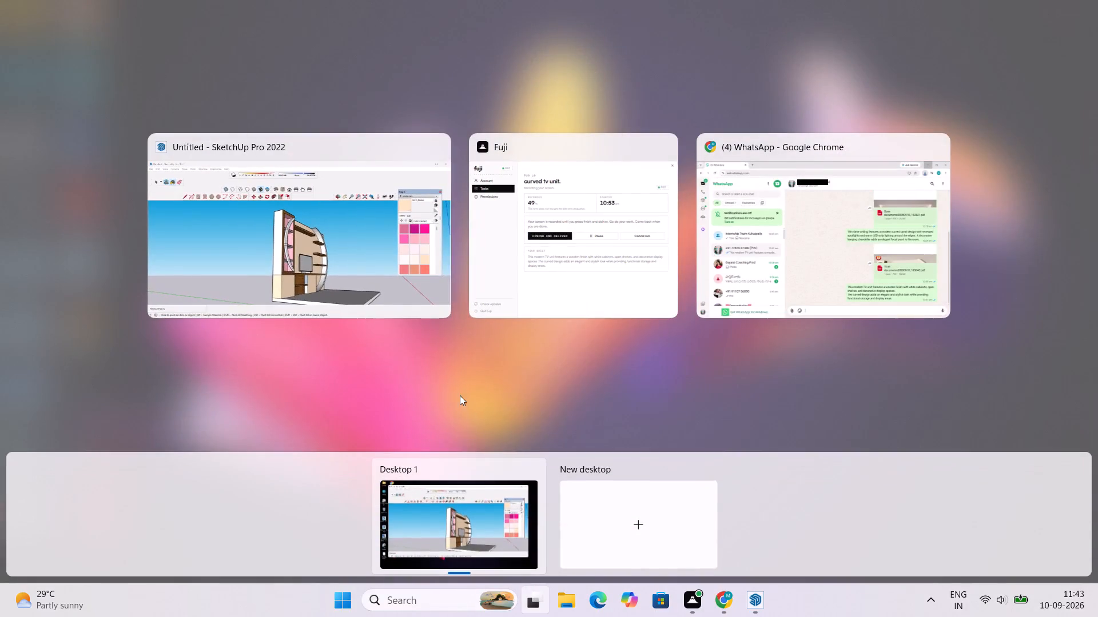
{"action": "left_click", "coordinate": [392, 260]}
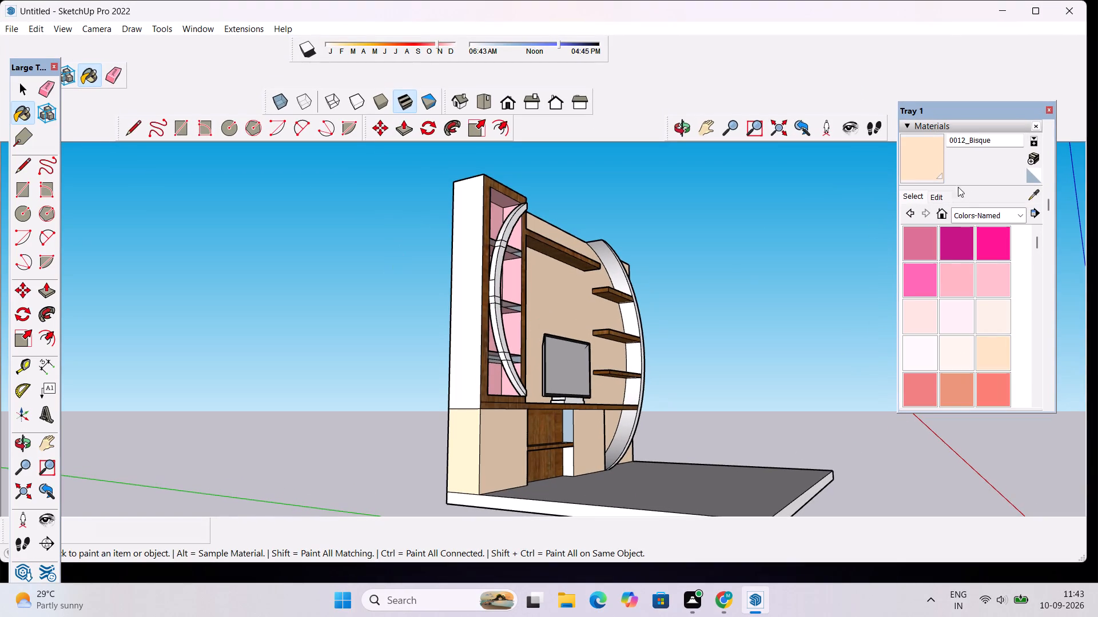
Paint the upper part of the outer side face beside the tall cabinet with Wood Bamboo.
{"action": "left_click", "coordinate": [1020, 218]}
{"action": "left_click", "coordinate": [988, 398]}
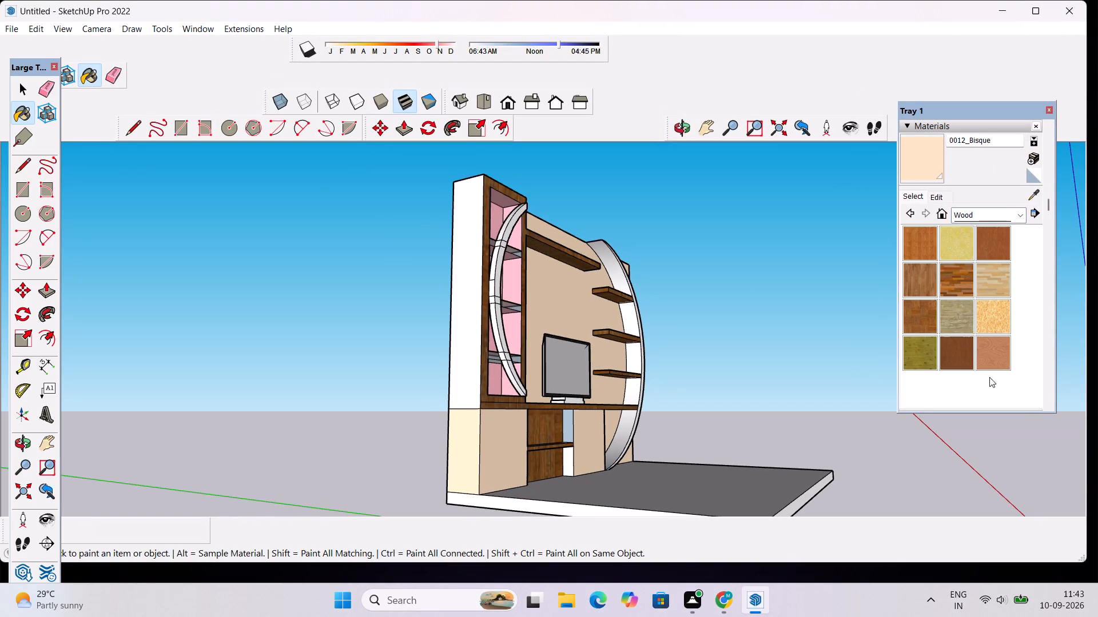
{"action": "left_click", "coordinate": [929, 242]}
{"action": "left_click", "coordinate": [474, 268]}
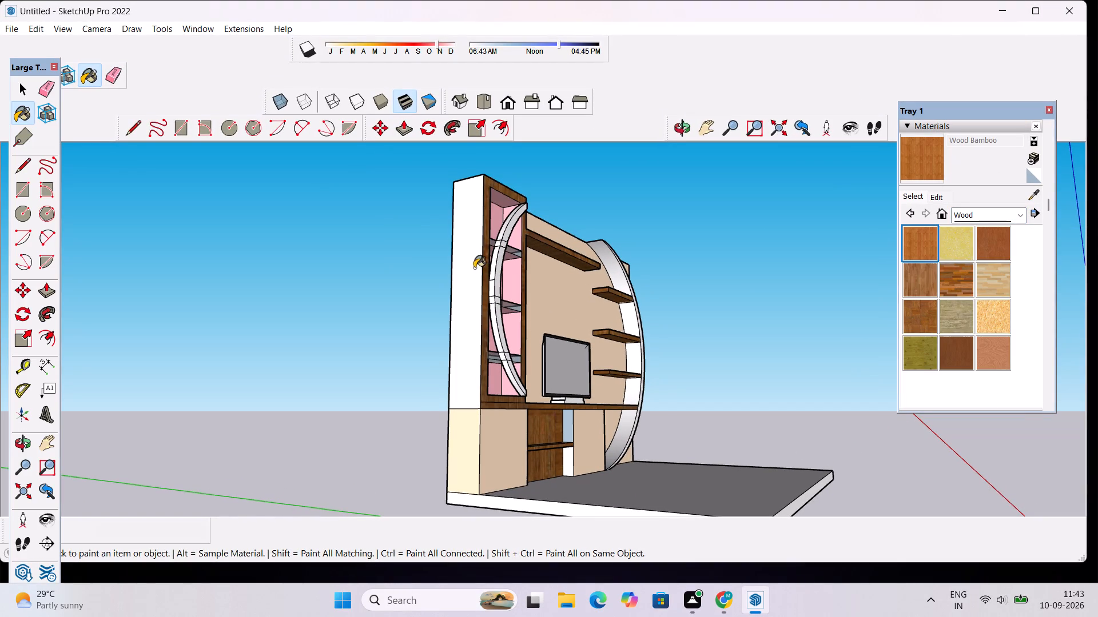
Paint the open lower compartment's inner side faces and the long shelf's underside with Wood Bamboo.
{"action": "scroll", "coordinate": [580, 438], "scroll_direction": "up", "scroll_amount": 7}
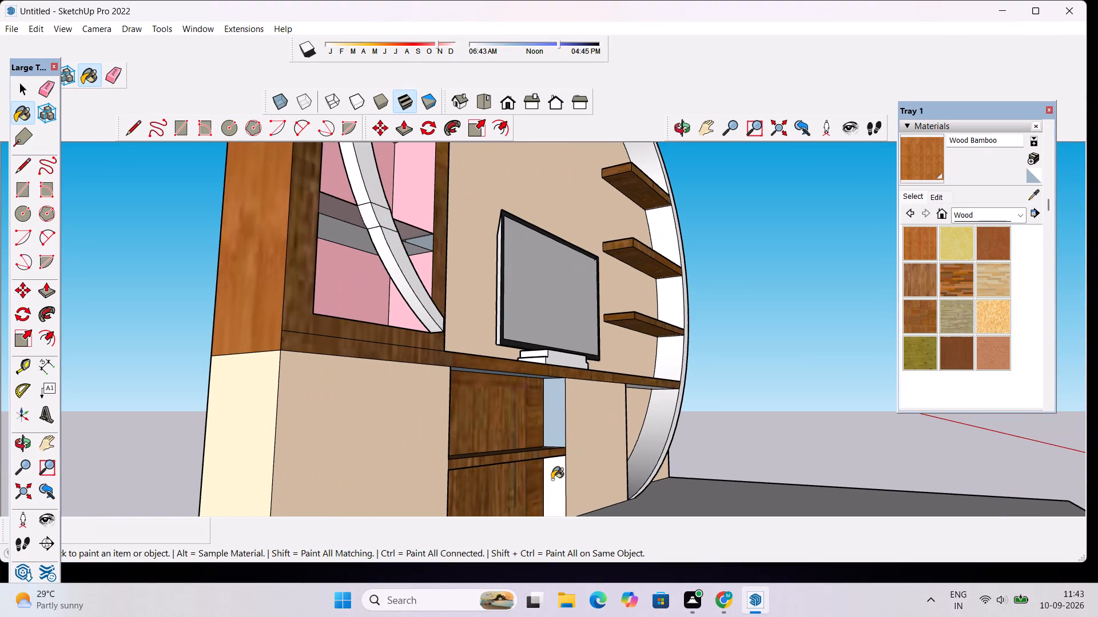
{"action": "left_click", "coordinate": [552, 479]}
{"action": "left_click", "coordinate": [554, 423]}
{"action": "scroll", "coordinate": [534, 392], "scroll_direction": "up", "scroll_amount": 7}
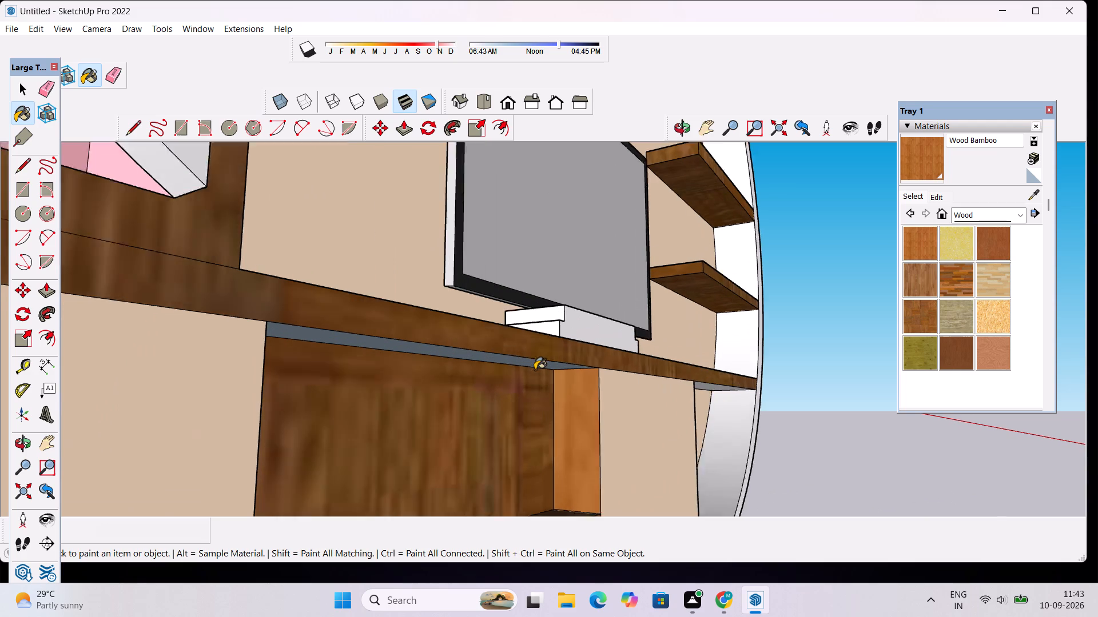
{"action": "scroll", "coordinate": [535, 370], "scroll_direction": "up", "scroll_amount": 2}
{"action": "left_click", "coordinate": [536, 362]}
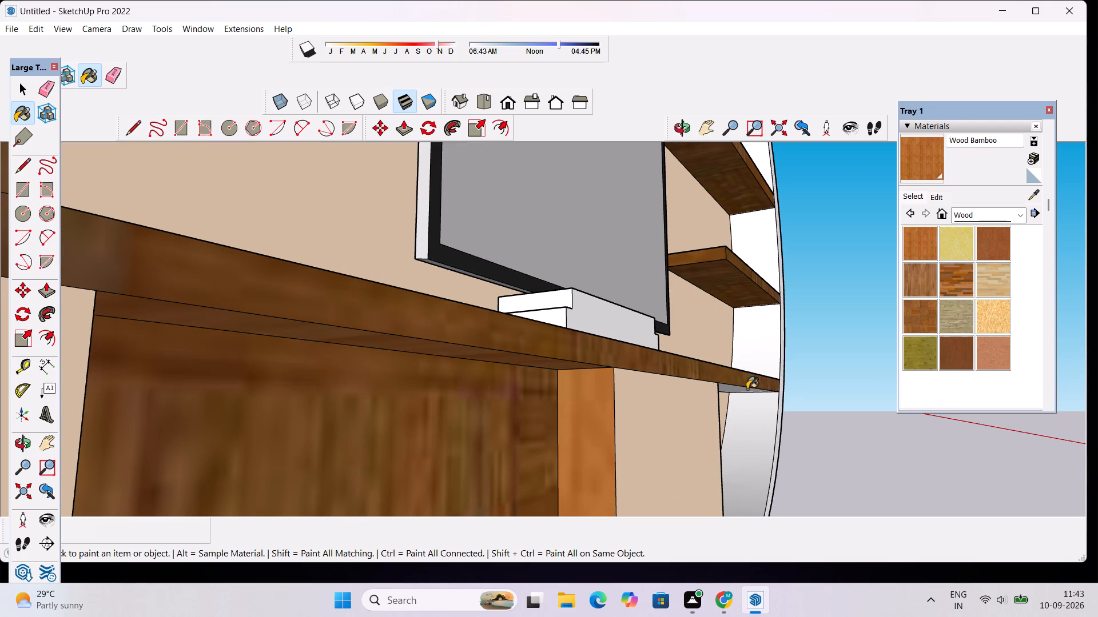
{"action": "left_click", "coordinate": [747, 389]}
{"action": "scroll", "coordinate": [747, 392], "scroll_direction": "down", "scroll_amount": 9}
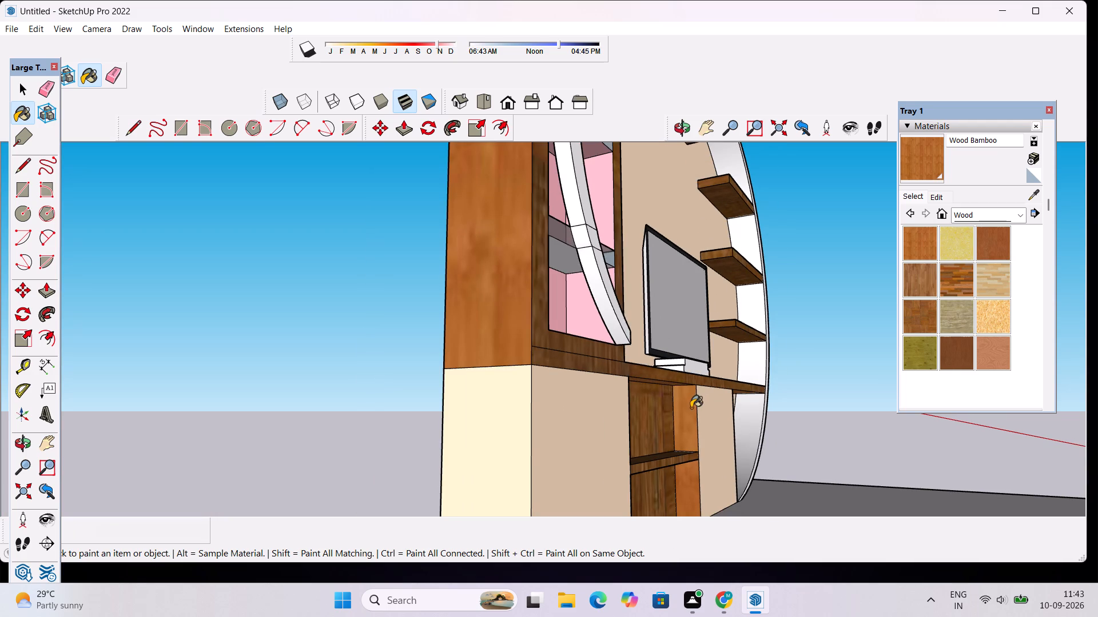
{"action": "key", "text": "space"}
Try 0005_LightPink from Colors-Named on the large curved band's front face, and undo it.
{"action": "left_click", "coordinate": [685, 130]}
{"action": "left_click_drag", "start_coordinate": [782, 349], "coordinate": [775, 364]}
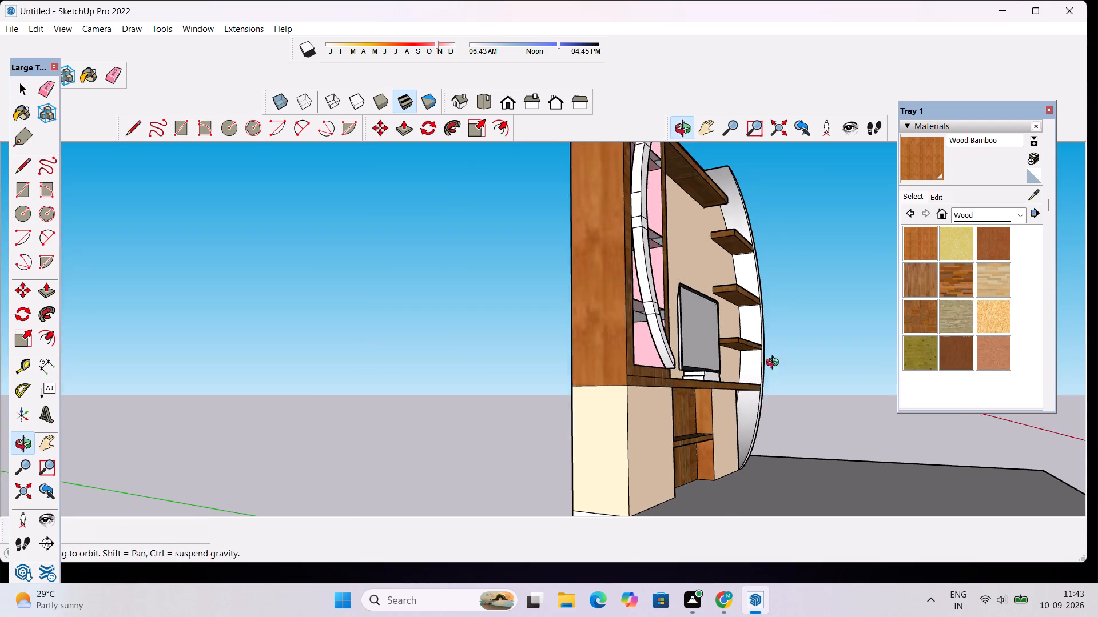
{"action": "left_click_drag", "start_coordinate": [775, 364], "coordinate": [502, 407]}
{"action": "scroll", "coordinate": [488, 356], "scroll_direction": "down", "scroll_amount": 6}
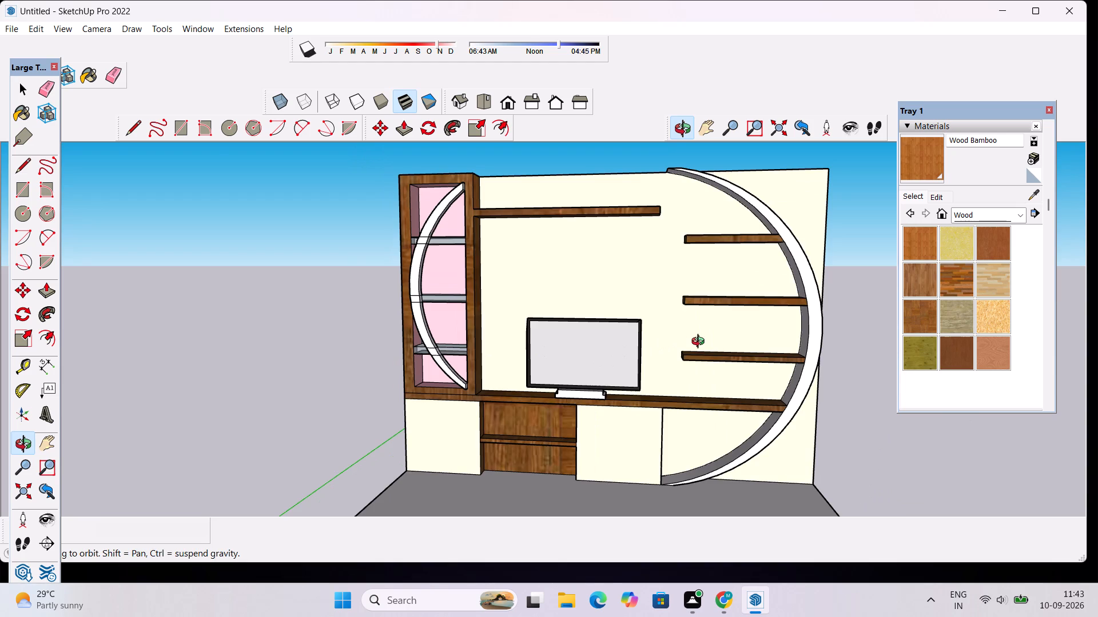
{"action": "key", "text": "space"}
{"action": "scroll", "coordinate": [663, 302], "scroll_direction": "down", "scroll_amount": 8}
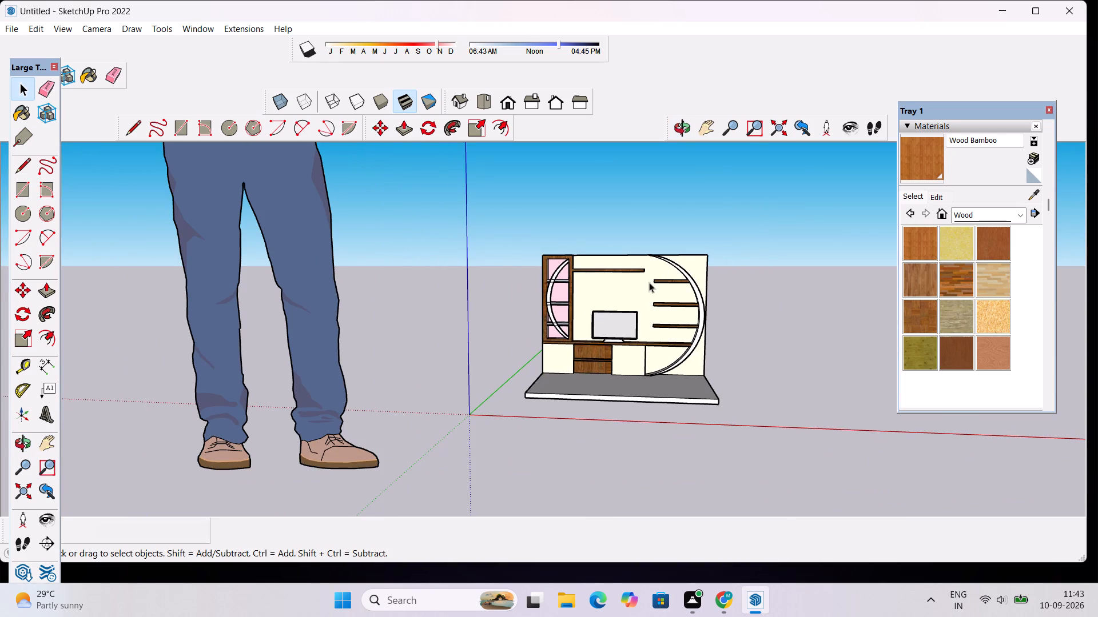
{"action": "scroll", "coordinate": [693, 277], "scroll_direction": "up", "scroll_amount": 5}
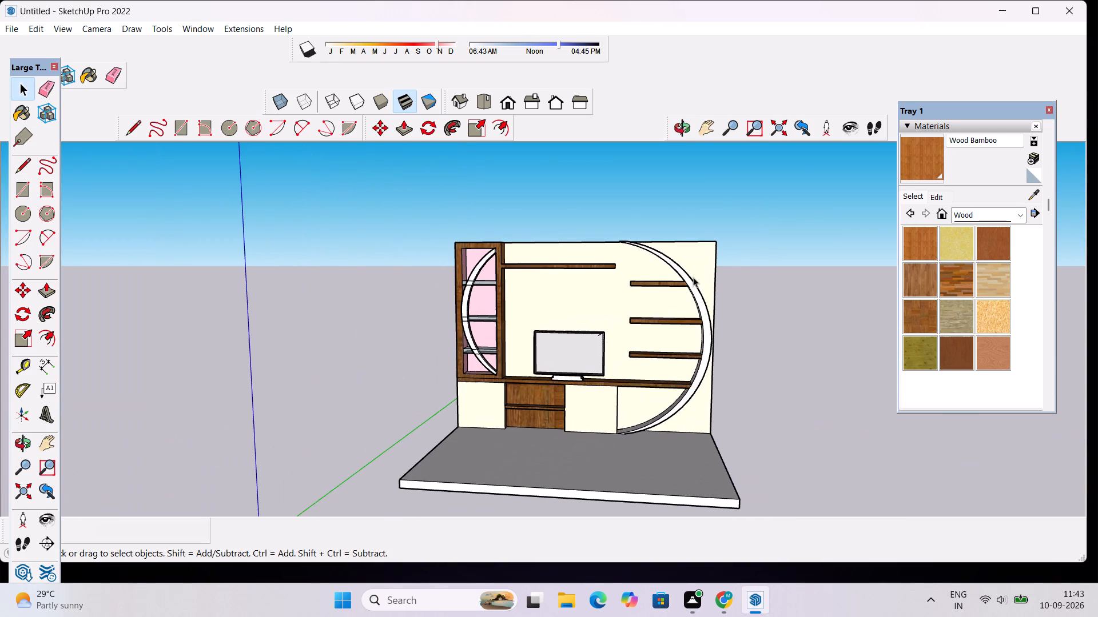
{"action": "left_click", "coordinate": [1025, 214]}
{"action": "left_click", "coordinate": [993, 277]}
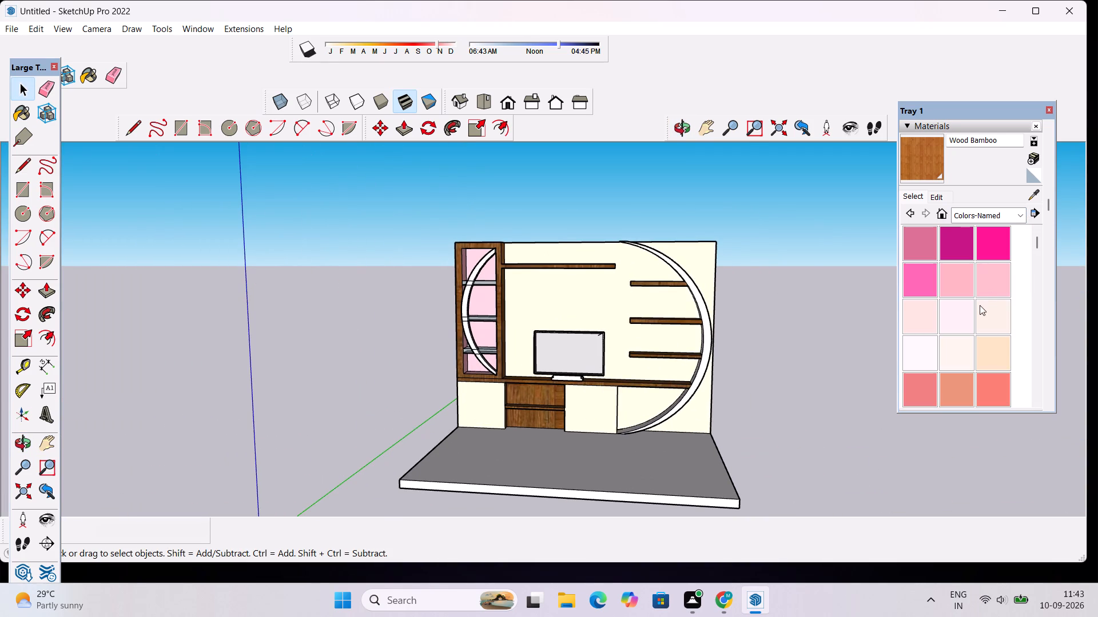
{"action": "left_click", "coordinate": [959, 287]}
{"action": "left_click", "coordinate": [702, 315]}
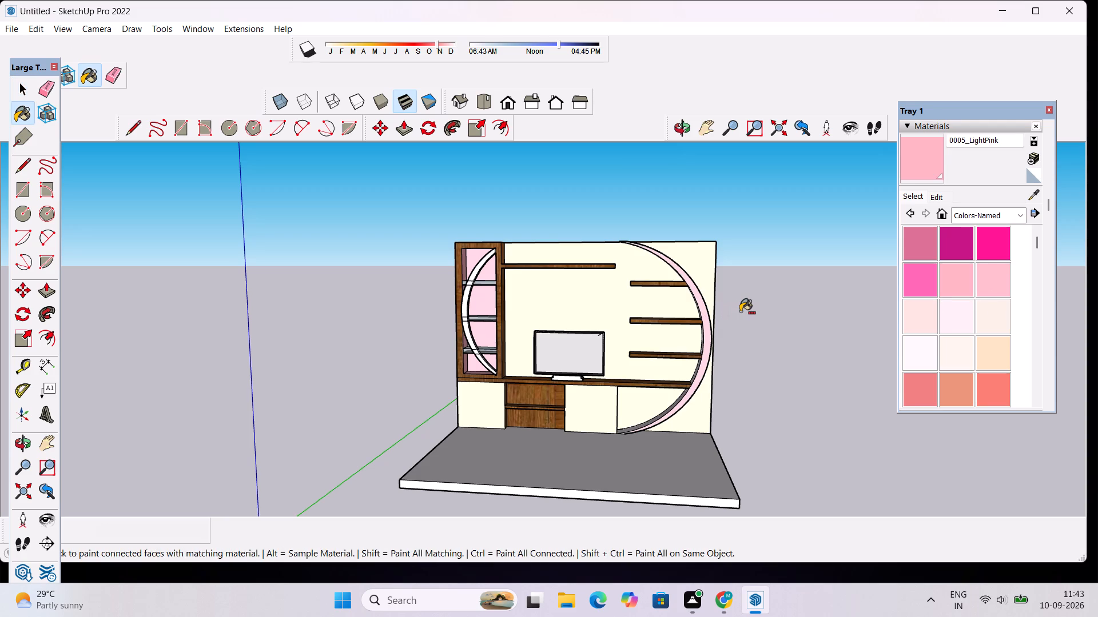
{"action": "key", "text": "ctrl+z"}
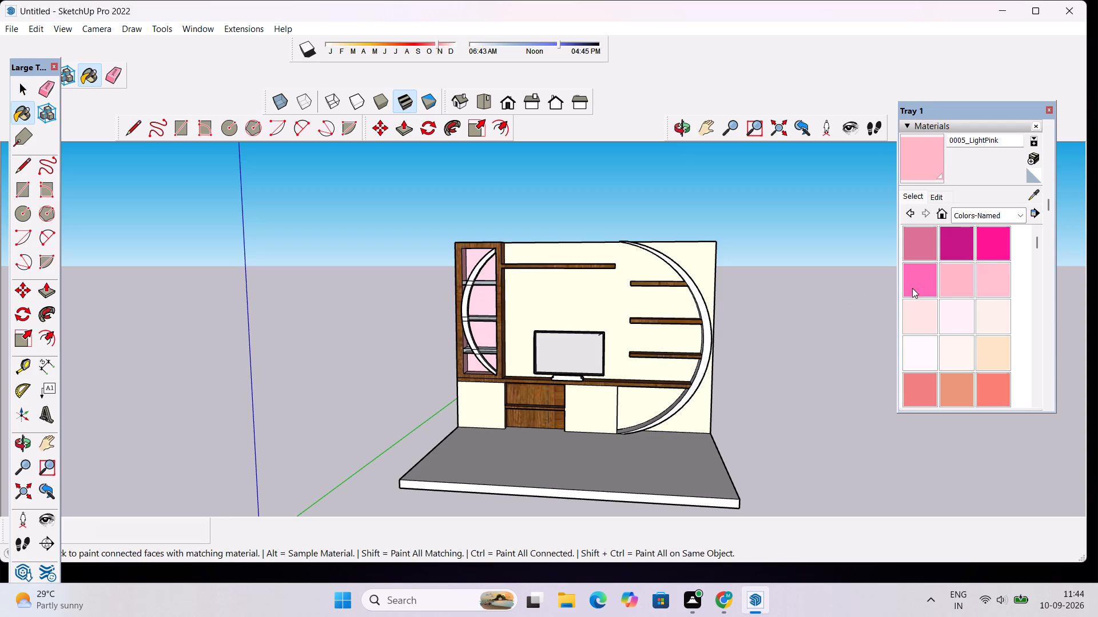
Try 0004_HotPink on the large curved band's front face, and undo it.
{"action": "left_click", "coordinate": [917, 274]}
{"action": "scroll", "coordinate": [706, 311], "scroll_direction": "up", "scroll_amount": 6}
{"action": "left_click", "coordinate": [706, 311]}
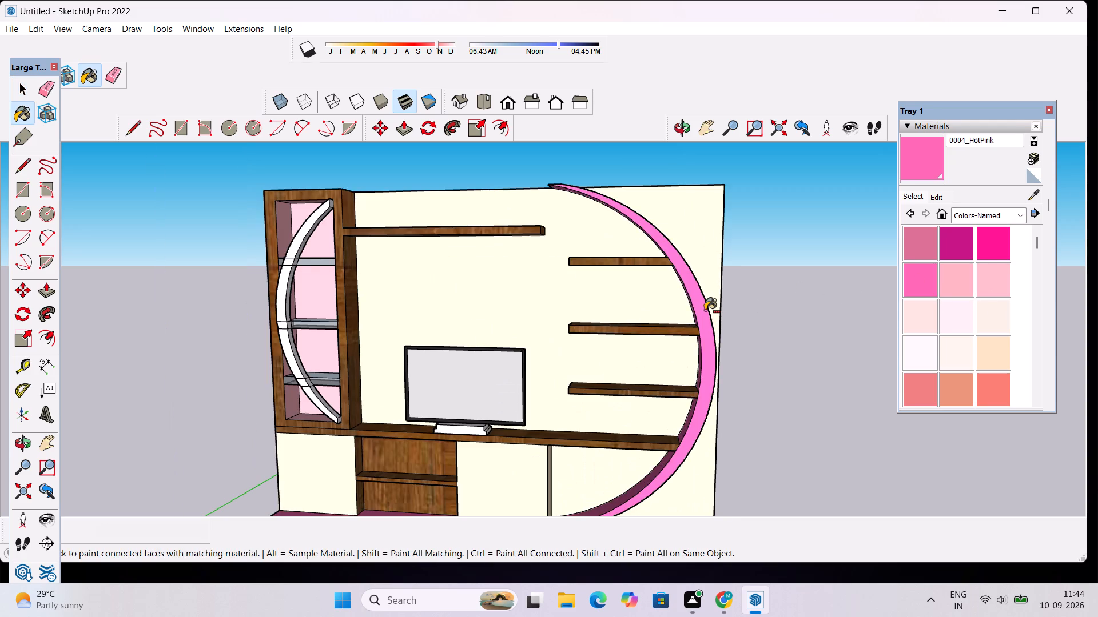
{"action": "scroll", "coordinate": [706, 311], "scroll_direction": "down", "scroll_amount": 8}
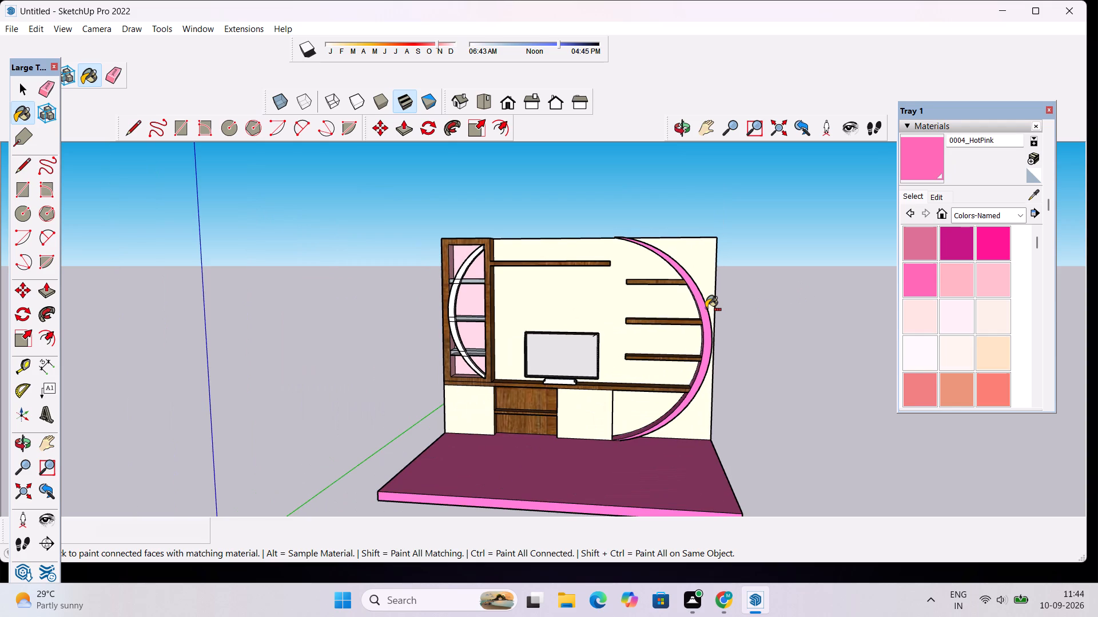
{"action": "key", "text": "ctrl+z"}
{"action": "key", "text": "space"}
Draw a line about 7/8" long along the large curved band's bottom end where its front face meets the floor.
{"action": "left_click", "coordinate": [636, 443]}
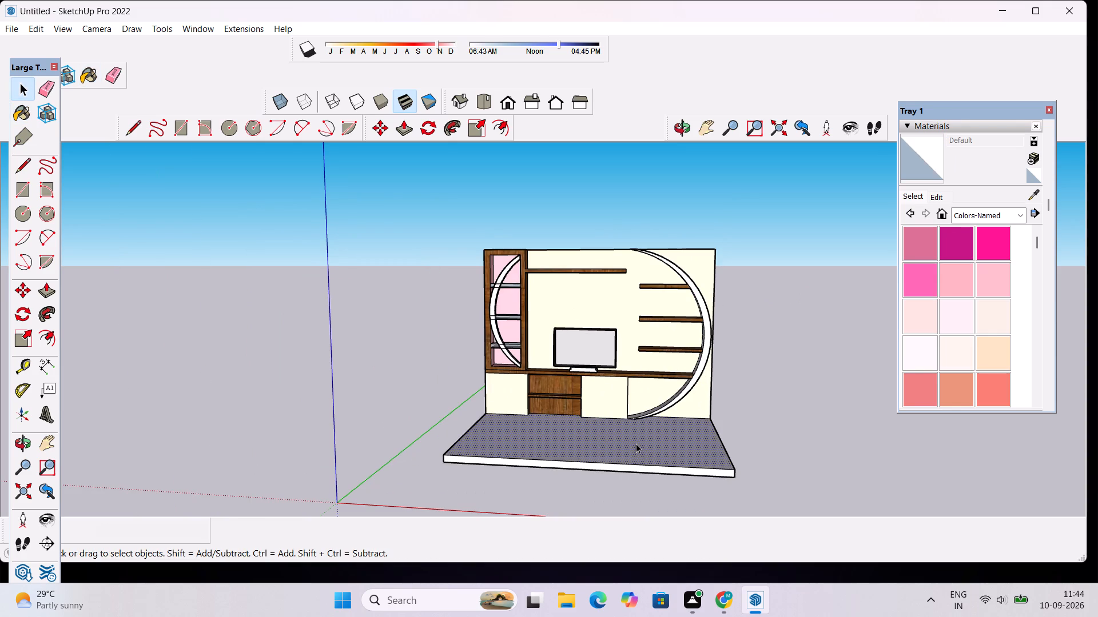
{"action": "scroll", "coordinate": [635, 443], "scroll_direction": "up", "scroll_amount": 16}
{"action": "scroll", "coordinate": [634, 416], "scroll_direction": "up", "scroll_amount": 11}
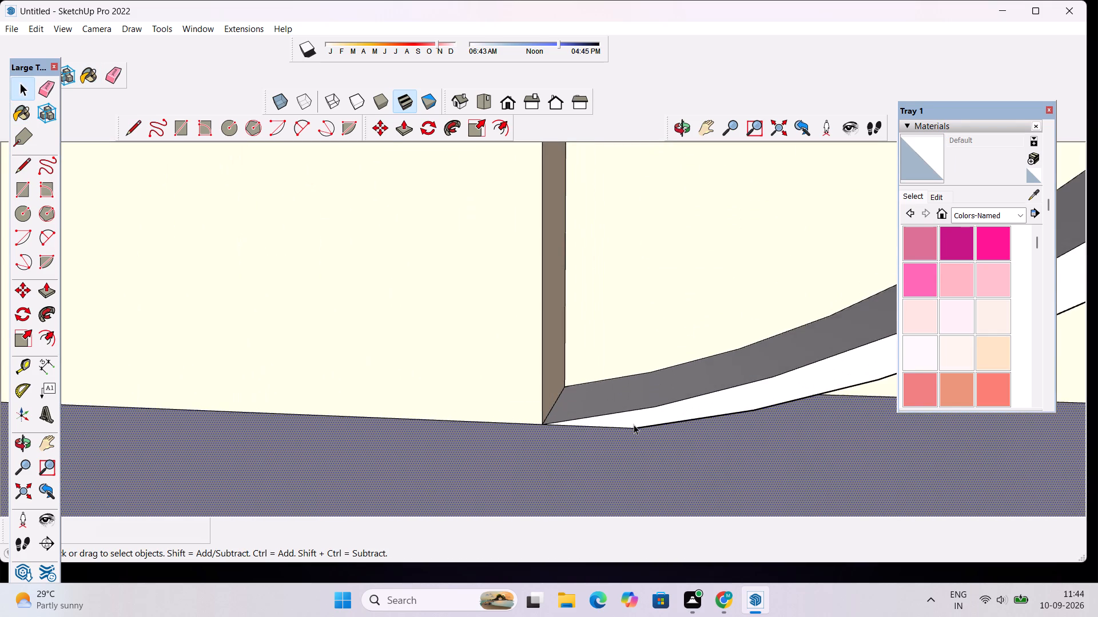
{"action": "key", "text": "l"}
{"action": "left_click", "coordinate": [638, 431]}
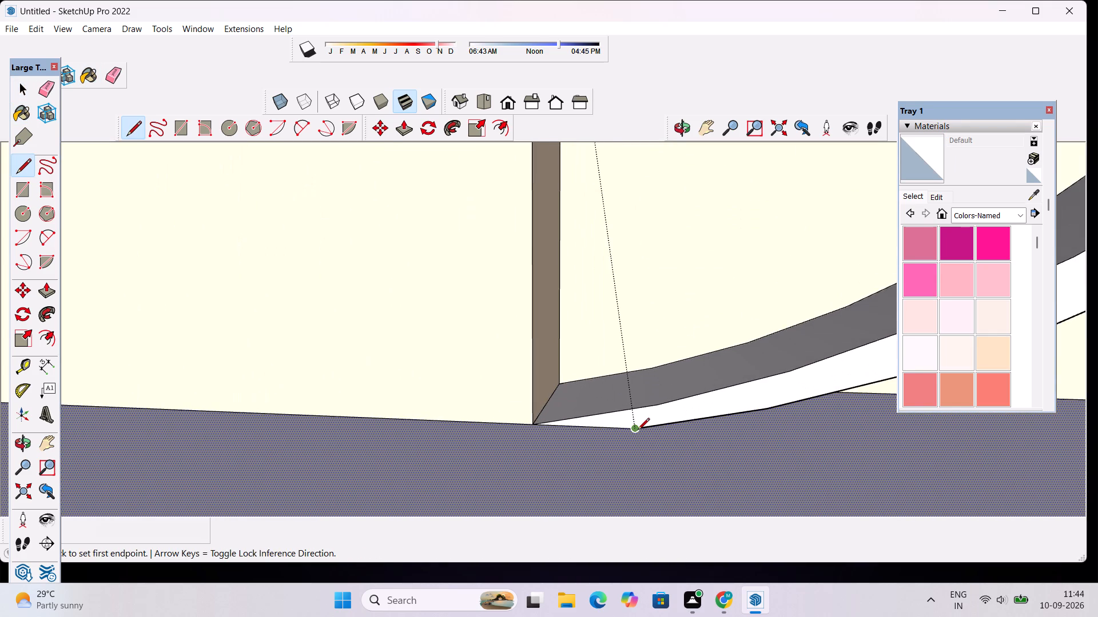
{"action": "left_click", "coordinate": [530, 426]}
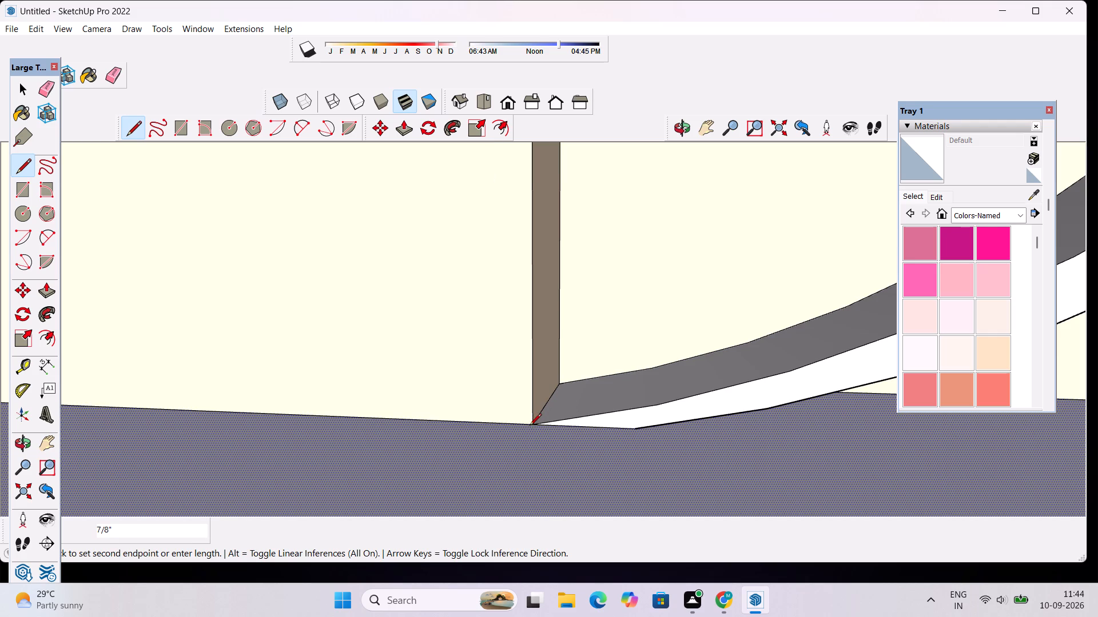
{"action": "key", "text": "space"}
Select the large curved band's front face and paint it with 0001_PaleVioletRed.
{"action": "left_click", "coordinate": [626, 411]}
{"action": "scroll", "coordinate": [626, 411], "scroll_direction": "down", "scroll_amount": 11}
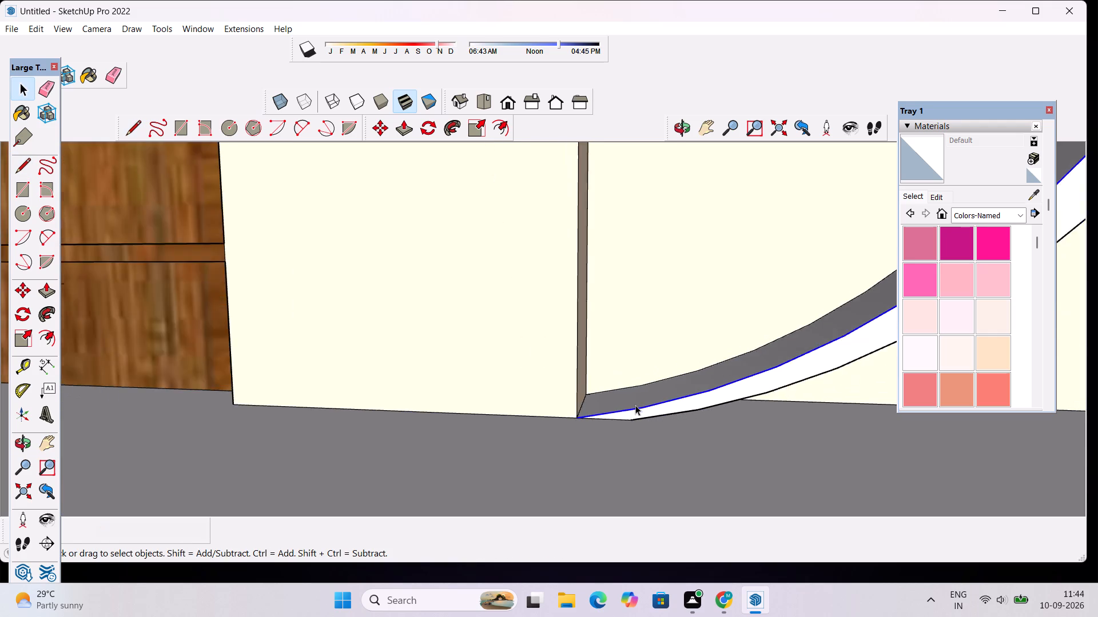
{"action": "scroll", "coordinate": [635, 405], "scroll_direction": "down", "scroll_amount": 11}
{"action": "left_click", "coordinate": [844, 370]}
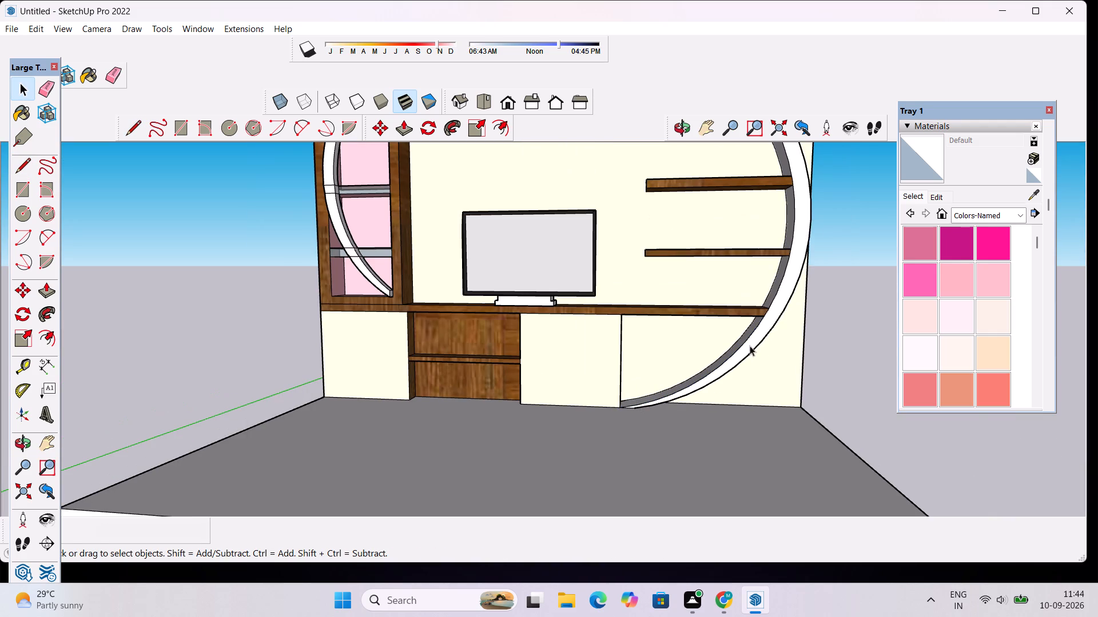
{"action": "left_click", "coordinate": [750, 346]}
{"action": "key", "text": "space"}
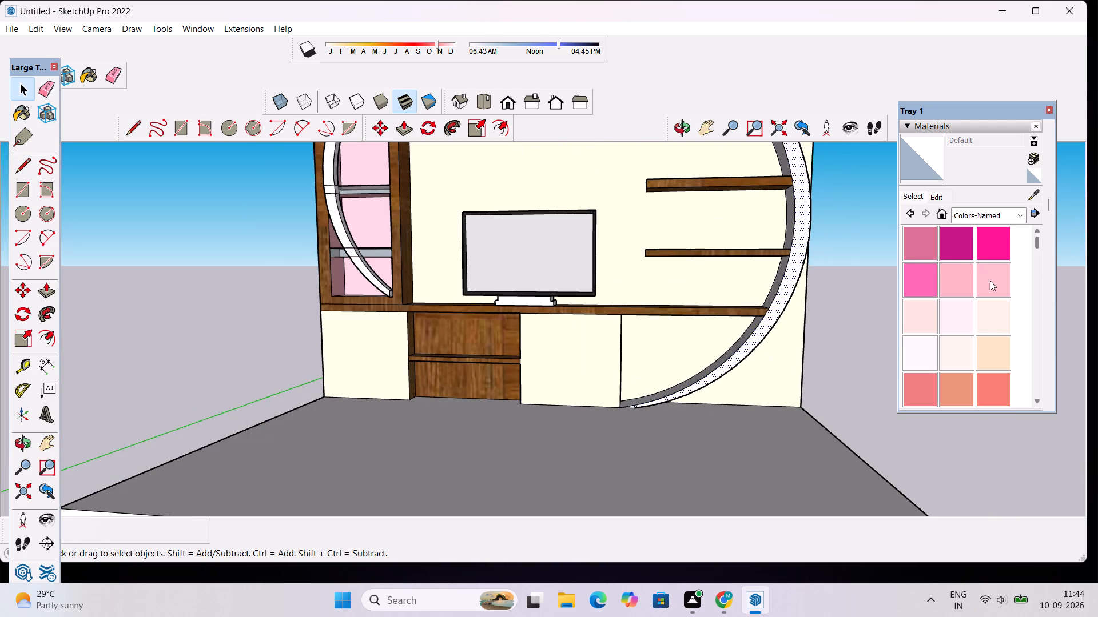
{"action": "left_click", "coordinate": [925, 282]}
{"action": "key", "text": "space"}
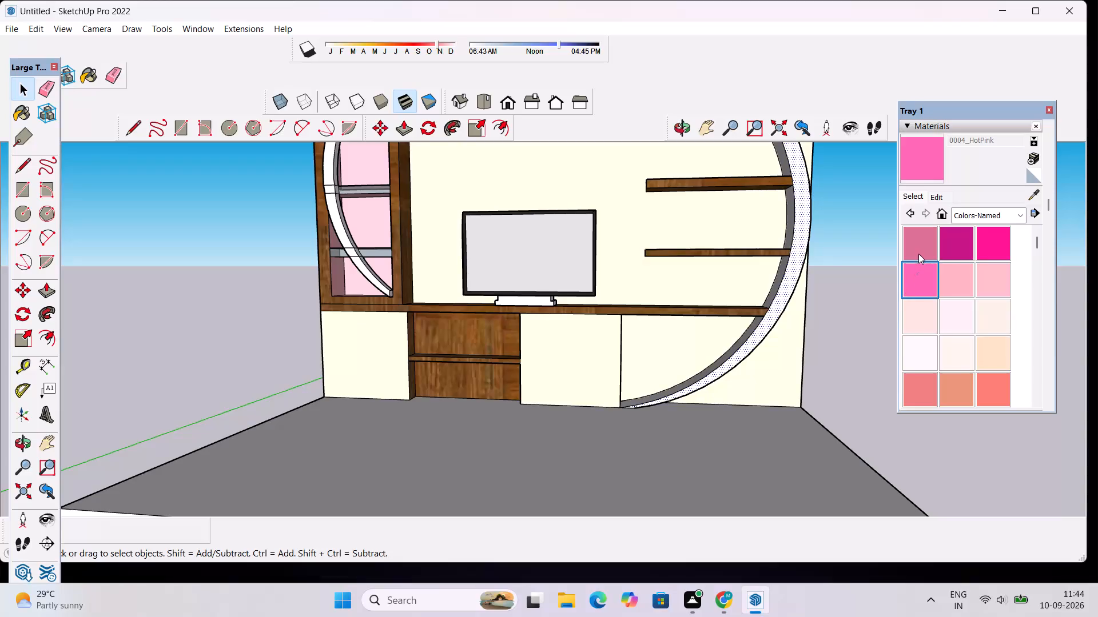
{"action": "left_click", "coordinate": [918, 250]}
{"action": "left_click", "coordinate": [801, 255]}
{"action": "scroll", "coordinate": [801, 255], "scroll_direction": "down", "scroll_amount": 3}
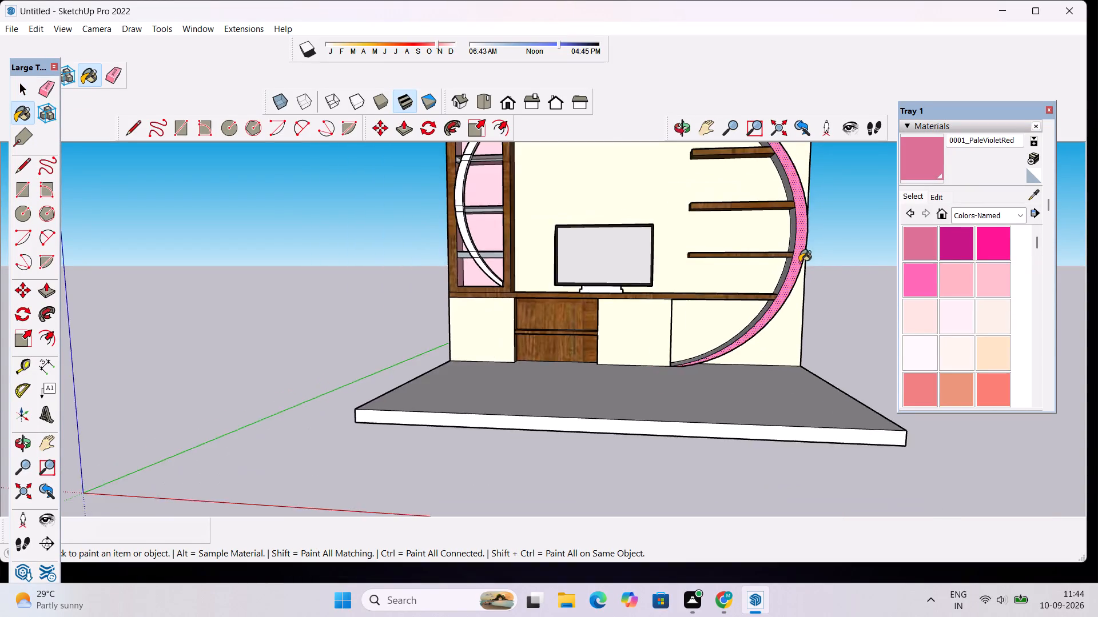
Paint all front-face segments of the cabinet's small curved band with 0001_PaleVioletRed.
{"action": "scroll", "coordinate": [799, 262], "scroll_direction": "down", "scroll_amount": 5}
{"action": "scroll", "coordinate": [530, 187], "scroll_direction": "up", "scroll_amount": 10}
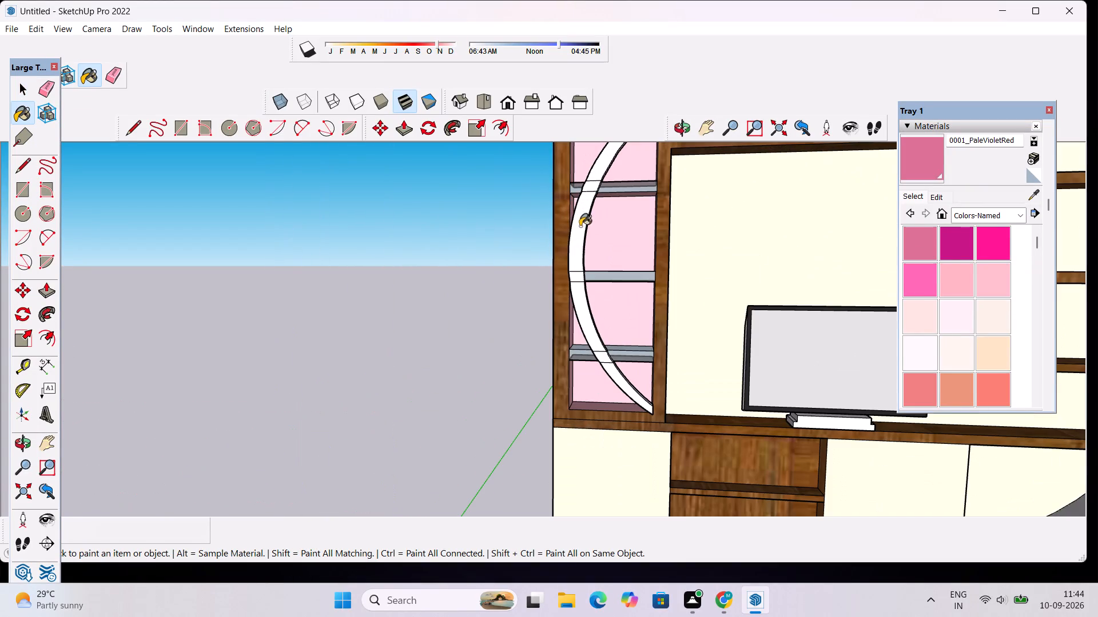
{"action": "left_click", "coordinate": [580, 227]}
{"action": "left_click", "coordinate": [590, 186]}
{"action": "left_click", "coordinate": [612, 154]}
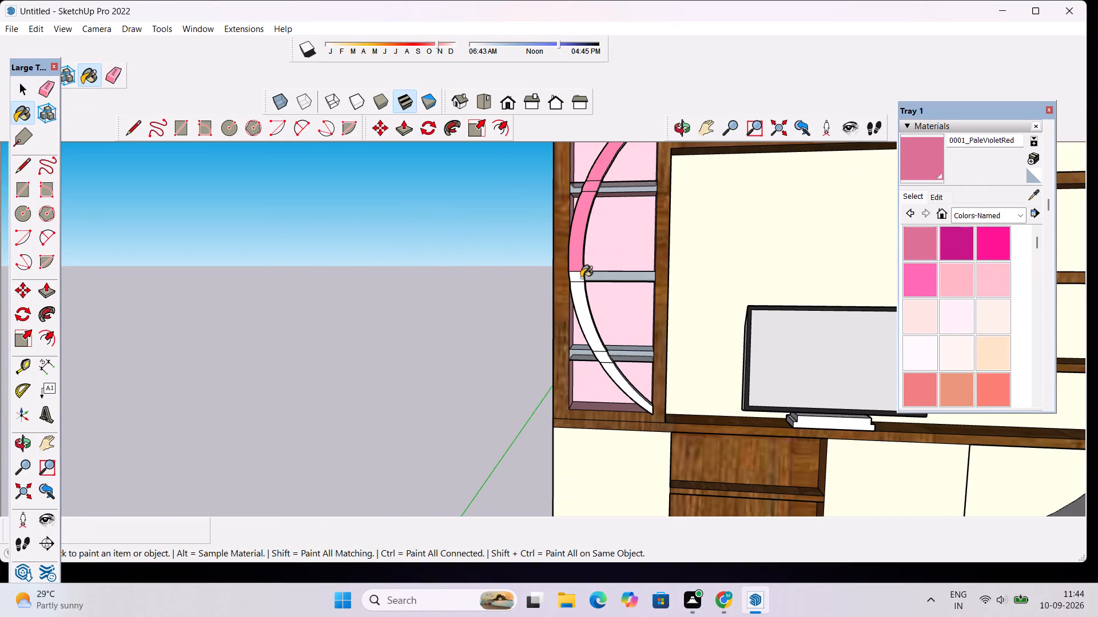
{"action": "left_click", "coordinate": [581, 278]}
{"action": "left_click", "coordinate": [581, 296]}
{"action": "scroll", "coordinate": [579, 247], "scroll_direction": "down", "scroll_amount": 19}
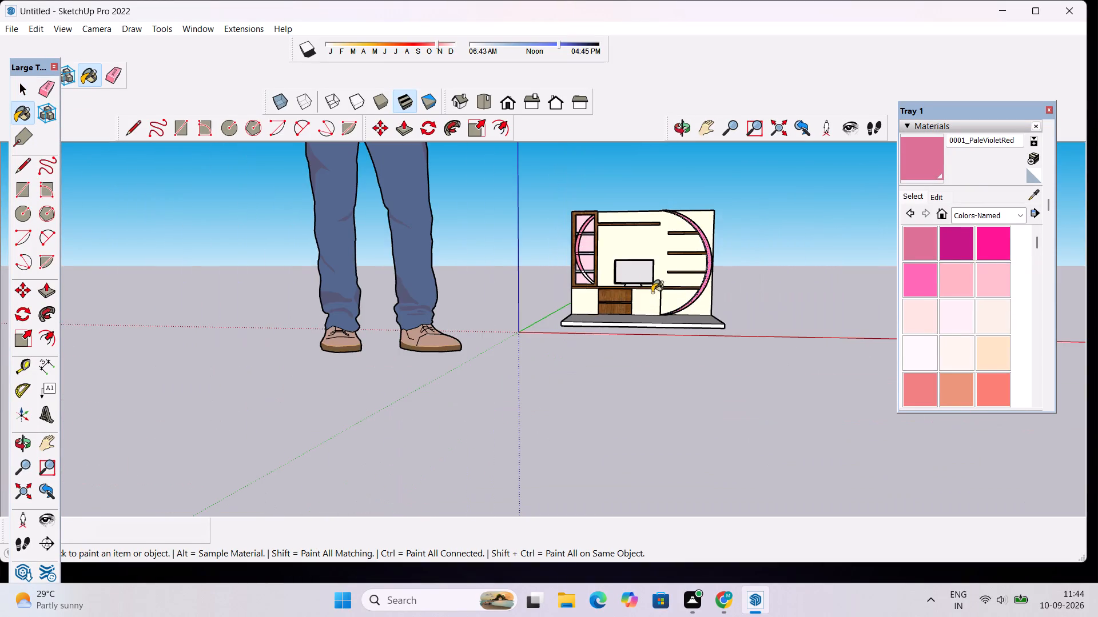
{"action": "scroll", "coordinate": [633, 279], "scroll_direction": "up", "scroll_amount": 6}
{"action": "scroll", "coordinate": [548, 271], "scroll_direction": "up", "scroll_amount": 11}
{"action": "left_click", "coordinate": [547, 263]}
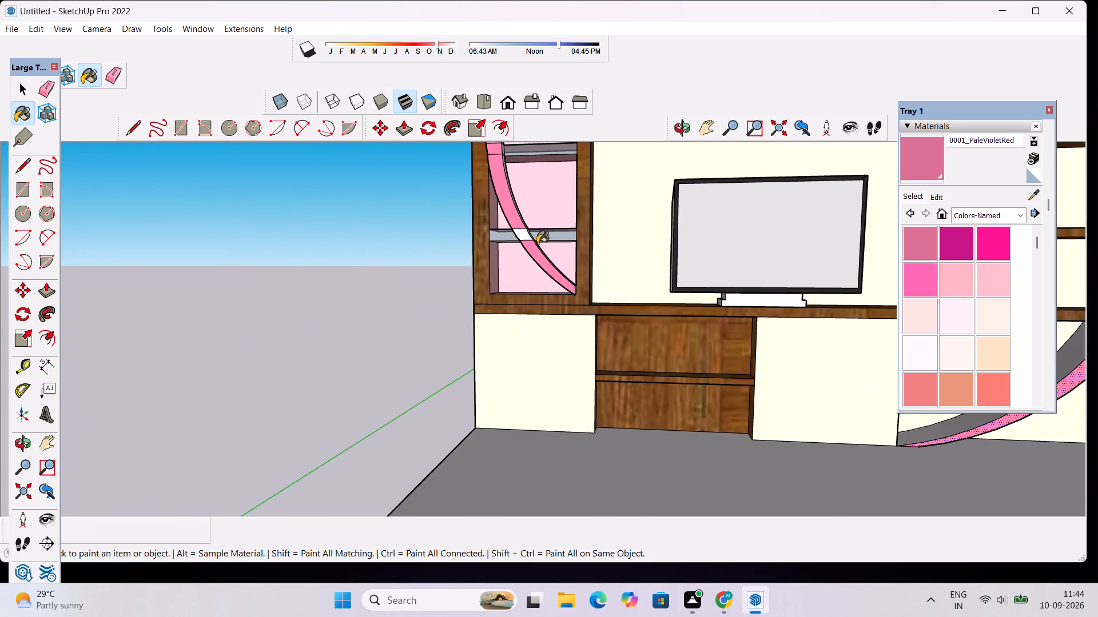
{"action": "left_click", "coordinate": [527, 237]}
Paint the small curved band's inner side faces with 0001_PaleVioletRed above, across and below the cabinet's lowest shelf.
{"action": "scroll", "coordinate": [527, 229], "scroll_direction": "up", "scroll_amount": 11}
{"action": "left_click", "coordinate": [521, 214]}
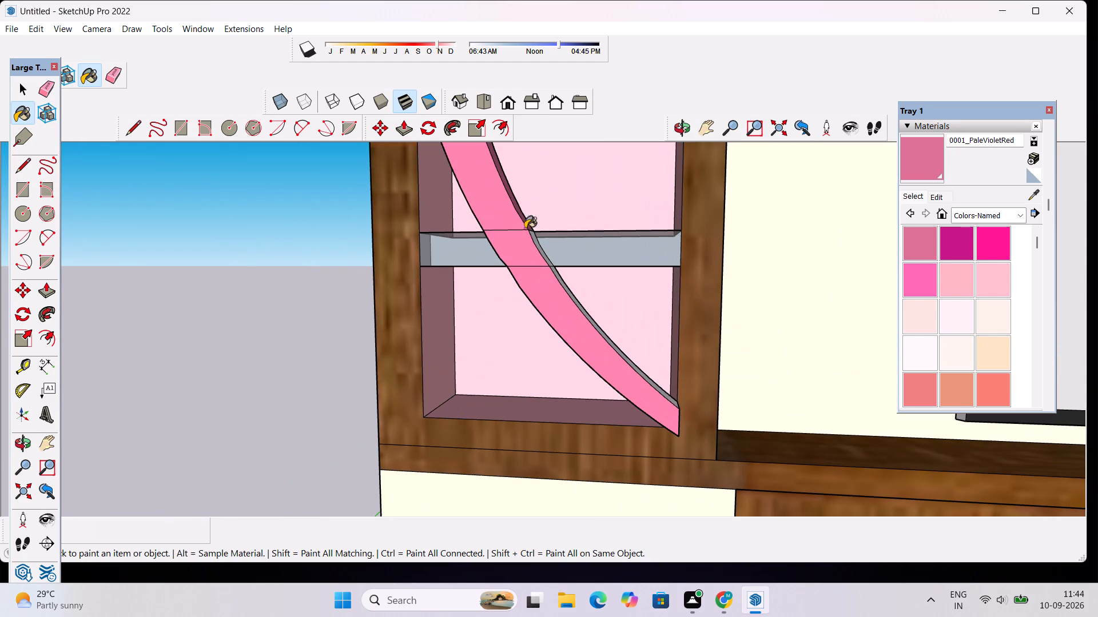
{"action": "left_click", "coordinate": [541, 249]}
{"action": "scroll", "coordinate": [547, 250], "scroll_direction": "up", "scroll_amount": 9}
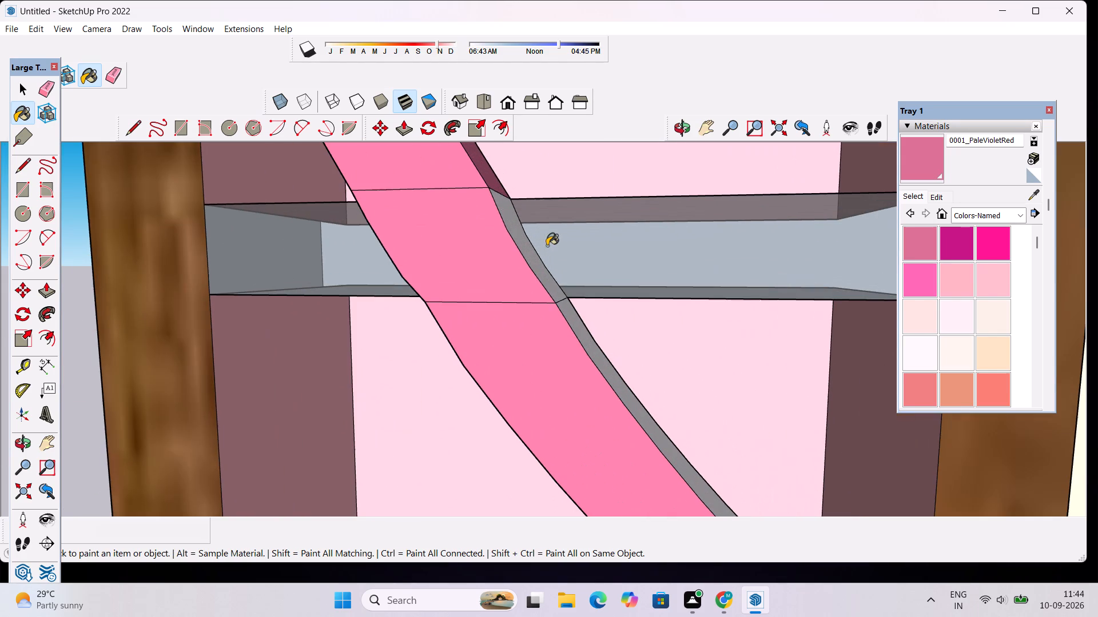
{"action": "scroll", "coordinate": [547, 246], "scroll_direction": "up", "scroll_amount": 1}
{"action": "left_click", "coordinate": [531, 257]}
{"action": "left_click", "coordinate": [576, 331]}
{"action": "scroll", "coordinate": [577, 323], "scroll_direction": "down", "scroll_amount": 11}
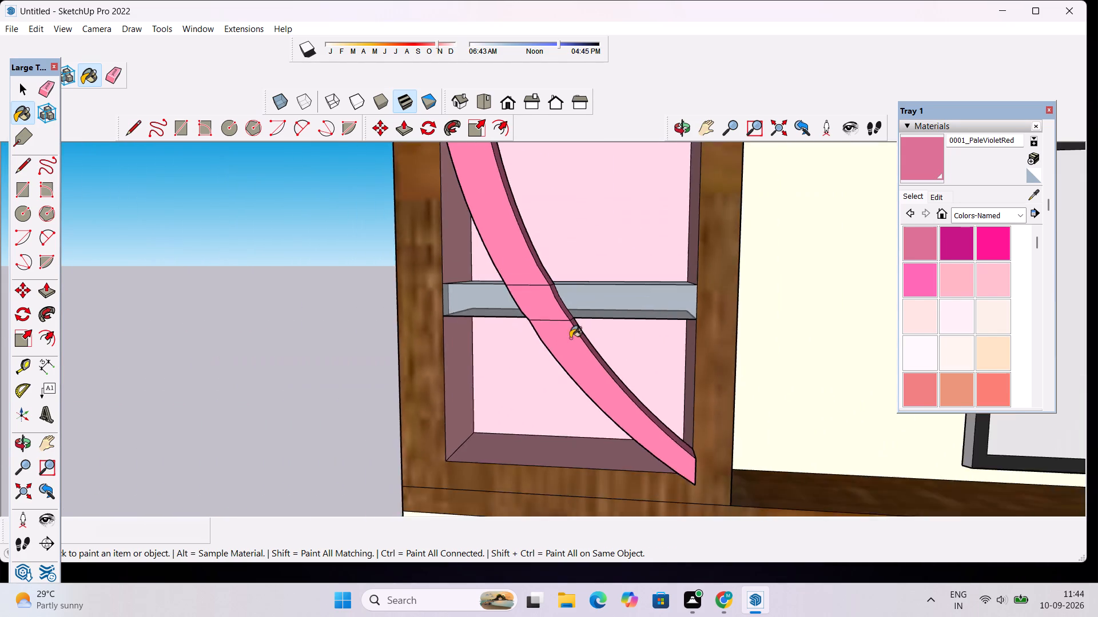
Paint the small curved band's remaining inner side faces around the cabinet's upper and middle shelves with 0001_PaleVioletRed.
{"action": "scroll", "coordinate": [570, 338], "scroll_direction": "down", "scroll_amount": 20}
{"action": "scroll", "coordinate": [570, 338], "scroll_direction": "down", "scroll_amount": 2}
{"action": "scroll", "coordinate": [565, 243], "scroll_direction": "up", "scroll_amount": 15}
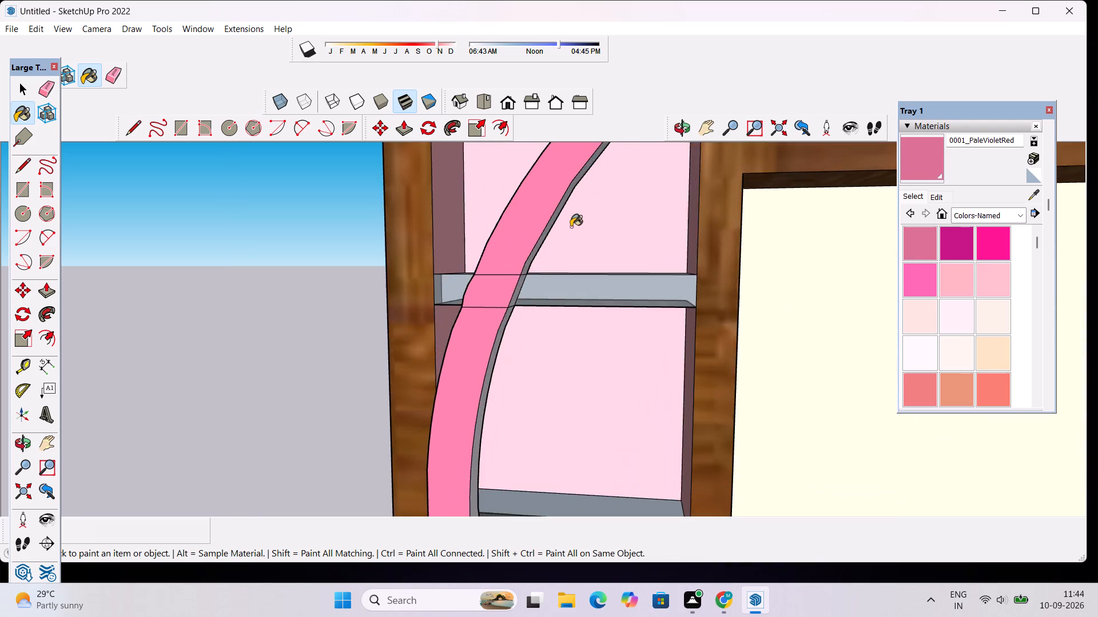
{"action": "scroll", "coordinate": [571, 227], "scroll_direction": "up", "scroll_amount": 7}
{"action": "left_click", "coordinate": [512, 249]}
{"action": "left_click", "coordinate": [469, 339]}
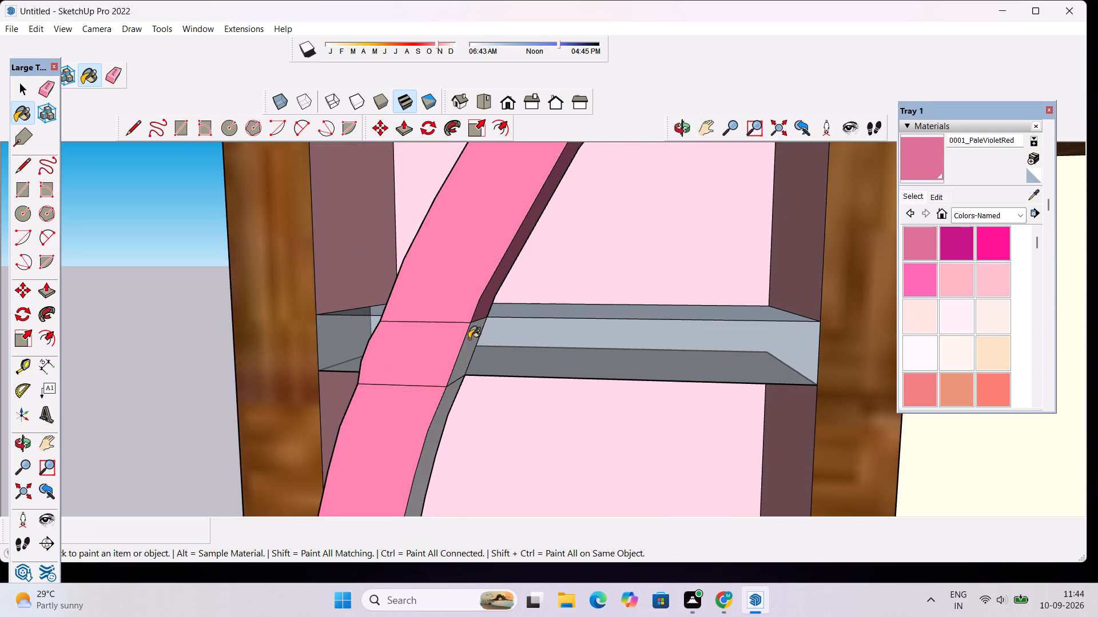
{"action": "scroll", "coordinate": [479, 297], "scroll_direction": "down", "scroll_amount": 11}
{"action": "scroll", "coordinate": [451, 376], "scroll_direction": "up", "scroll_amount": 4}
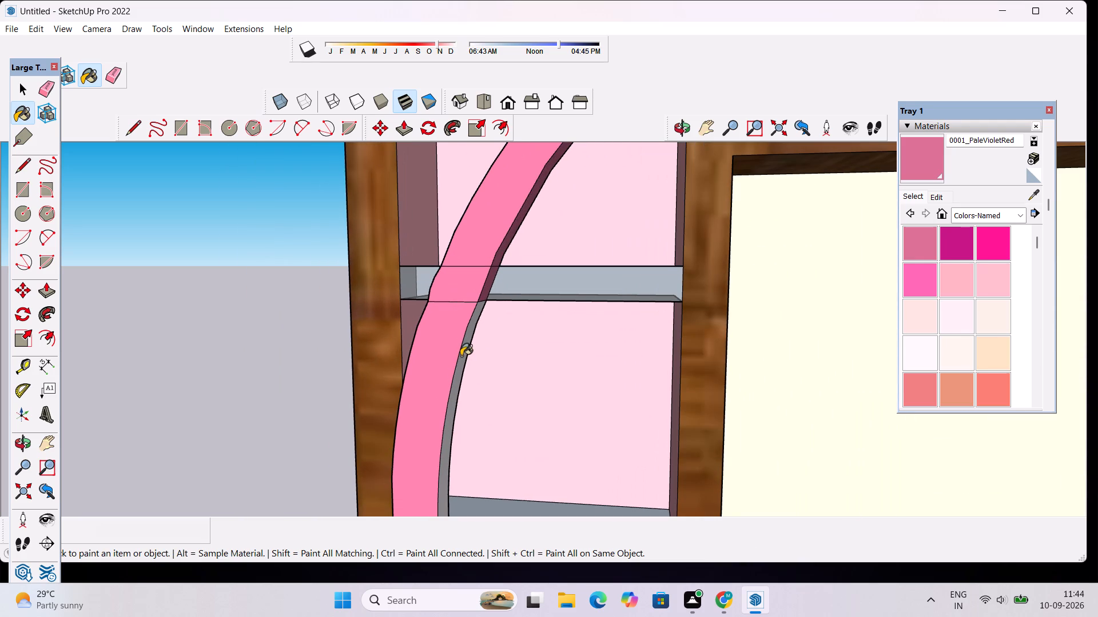
{"action": "left_click", "coordinate": [461, 356]}
{"action": "scroll", "coordinate": [459, 311], "scroll_direction": "down", "scroll_amount": 11}
{"action": "scroll", "coordinate": [441, 423], "scroll_direction": "up", "scroll_amount": 11}
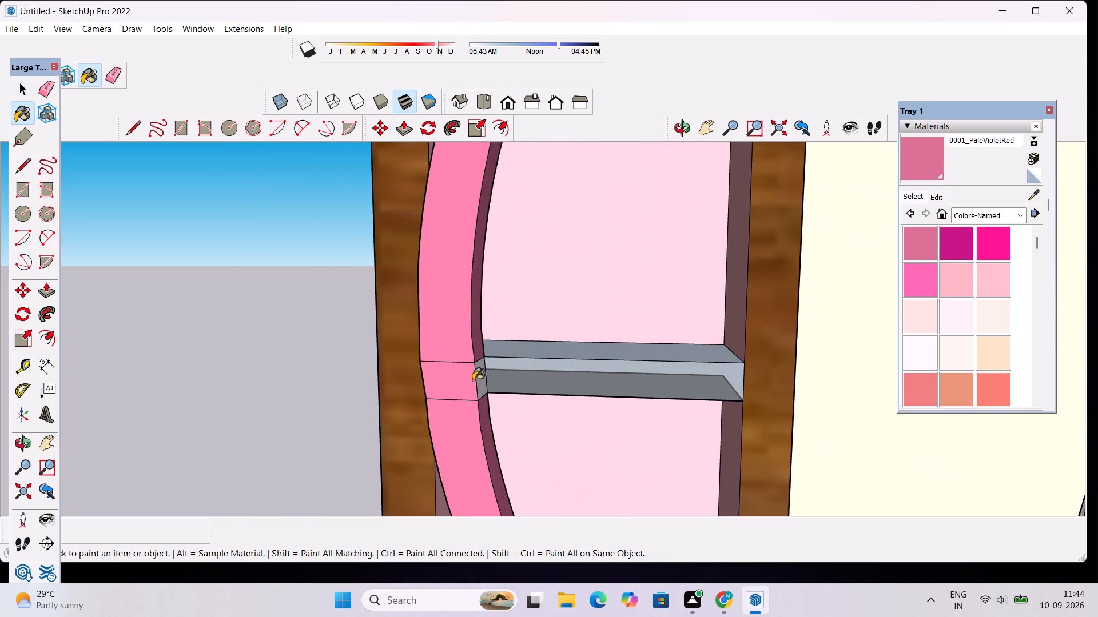
{"action": "scroll", "coordinate": [473, 380], "scroll_direction": "up", "scroll_amount": 5}
{"action": "left_click", "coordinate": [487, 377]}
Paint the large curved band's inner side faces between the shelves and below the countertop with 0001_PaleVioletRed.
{"action": "scroll", "coordinate": [506, 311], "scroll_direction": "down", "scroll_amount": 19}
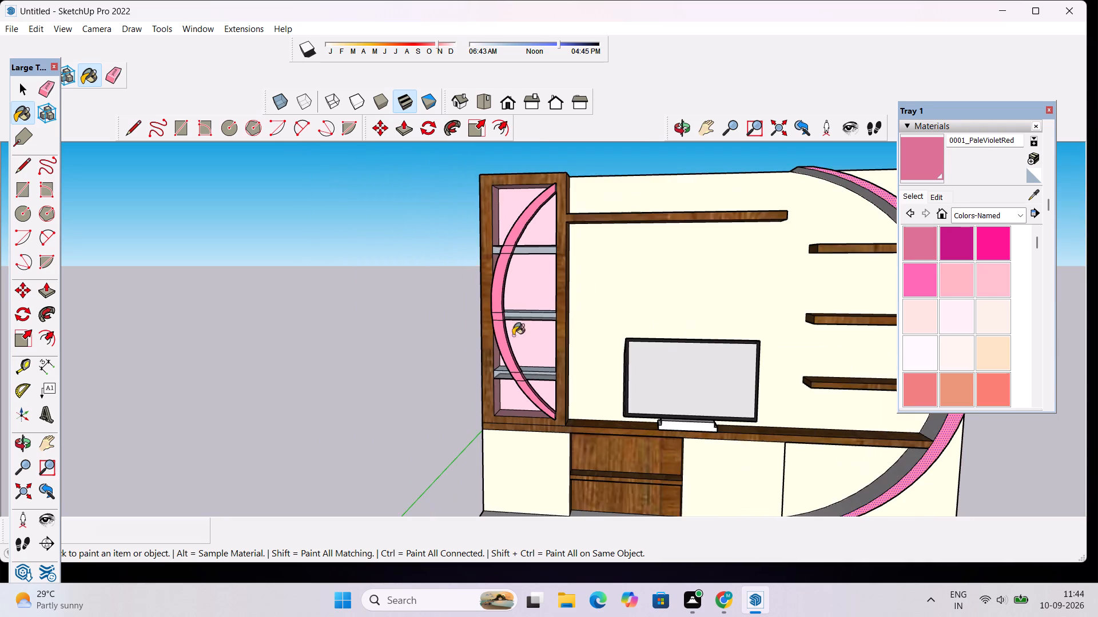
{"action": "scroll", "coordinate": [786, 305], "scroll_direction": "down", "scroll_amount": 12}
{"action": "scroll", "coordinate": [820, 315], "scroll_direction": "up", "scroll_amount": 17}
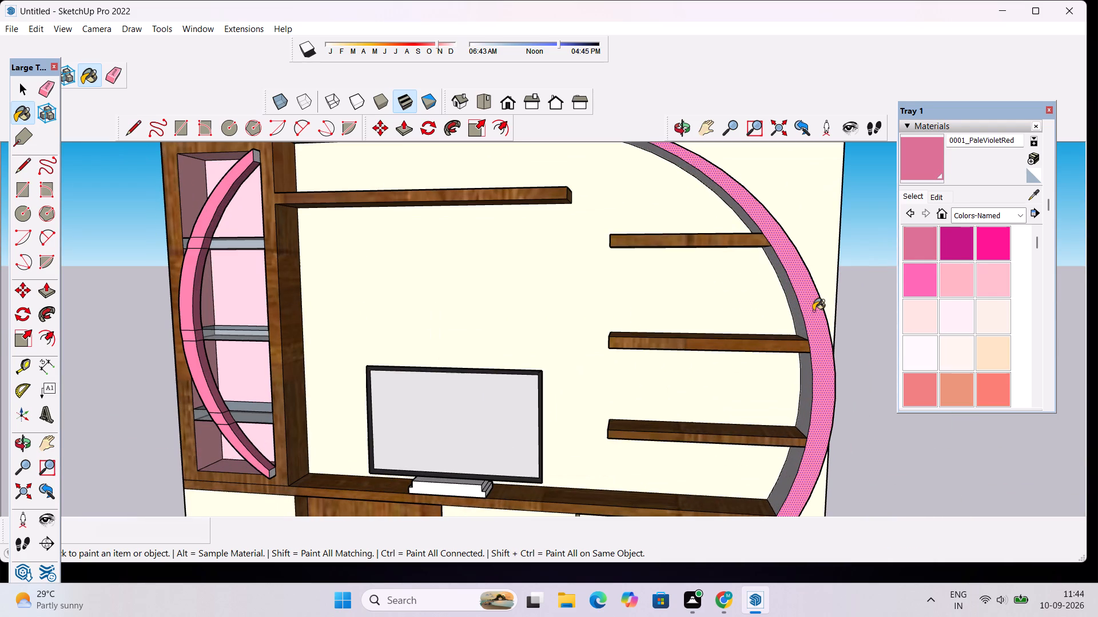
{"action": "left_click", "coordinate": [798, 328]}
{"action": "left_click", "coordinate": [802, 368]}
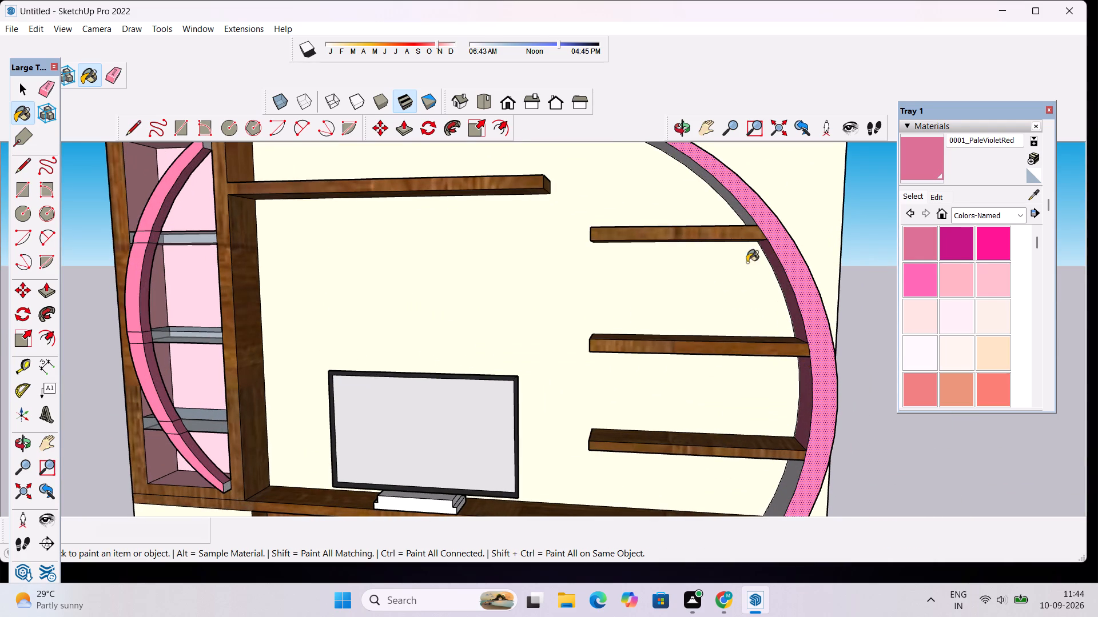
{"action": "left_click", "coordinate": [741, 209]}
{"action": "scroll", "coordinate": [747, 217], "scroll_direction": "down", "scroll_amount": 10}
{"action": "scroll", "coordinate": [756, 362], "scroll_direction": "up", "scroll_amount": 5}
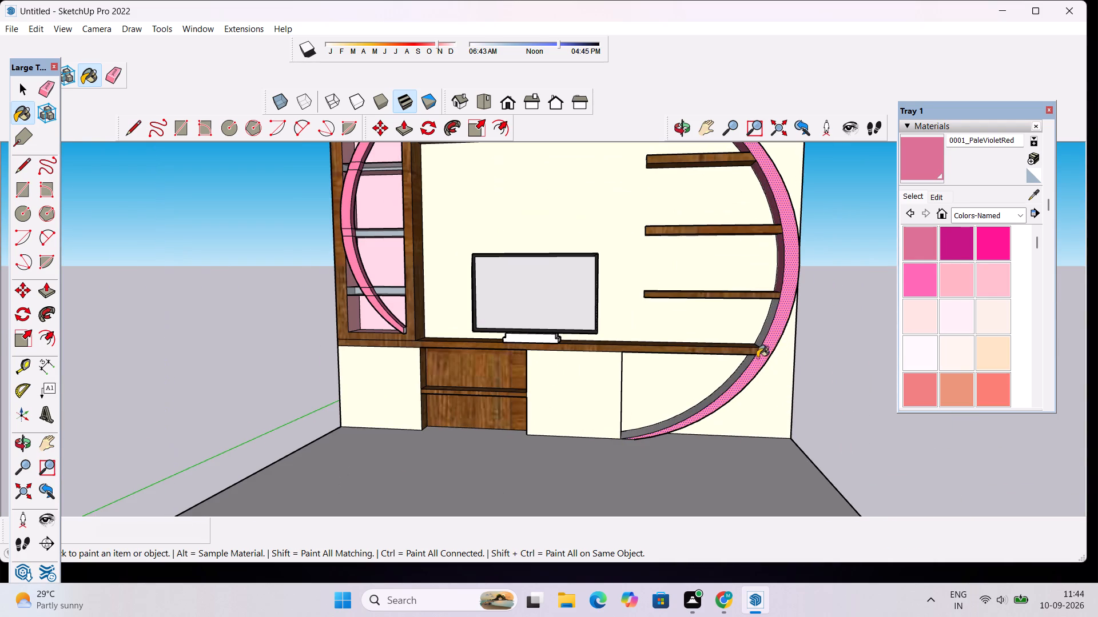
{"action": "left_click", "coordinate": [769, 322]}
{"action": "left_click", "coordinate": [731, 377]}
Paint the large curved band's outer side face with 0001_PaleVioletRed.
{"action": "scroll", "coordinate": [733, 370], "scroll_direction": "down", "scroll_amount": 3}
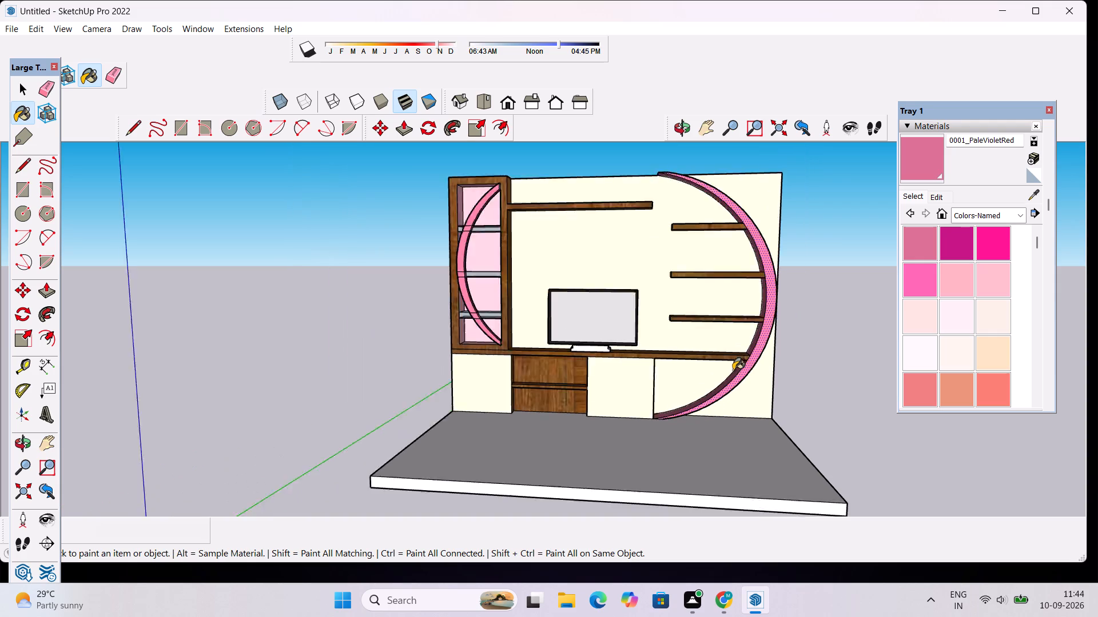
{"action": "scroll", "coordinate": [733, 370], "scroll_direction": "down", "scroll_amount": 5}
{"action": "left_click", "coordinate": [676, 126]}
{"action": "left_click_drag", "start_coordinate": [900, 358], "coordinate": [809, 380]}
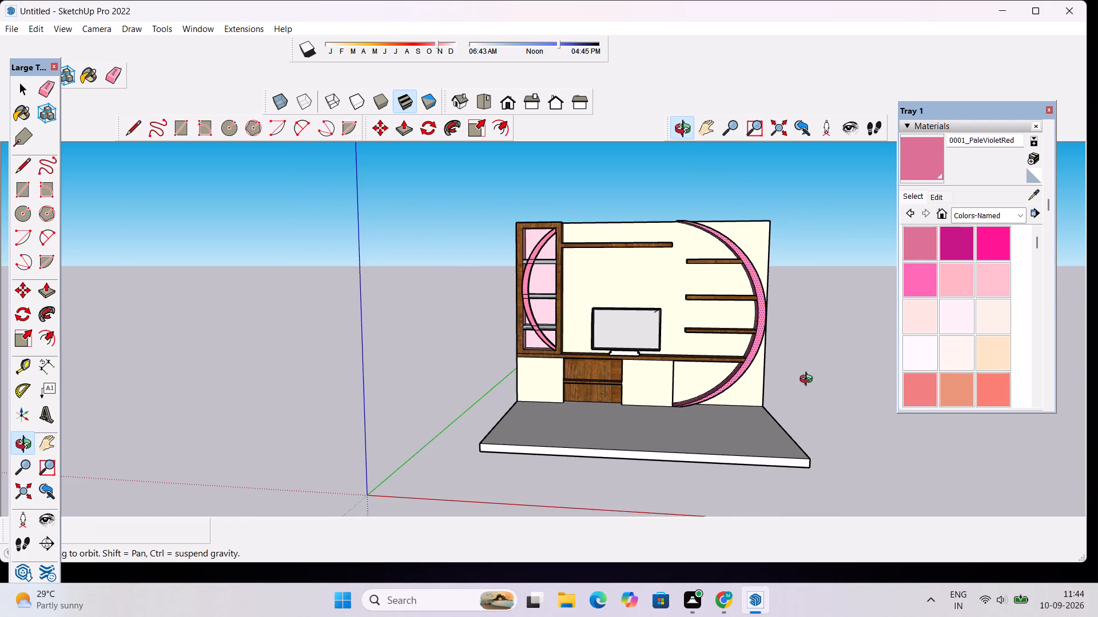
{"action": "left_click_drag", "start_coordinate": [809, 380], "coordinate": [643, 400]}
{"action": "left_click_drag", "start_coordinate": [778, 308], "coordinate": [458, 382]}
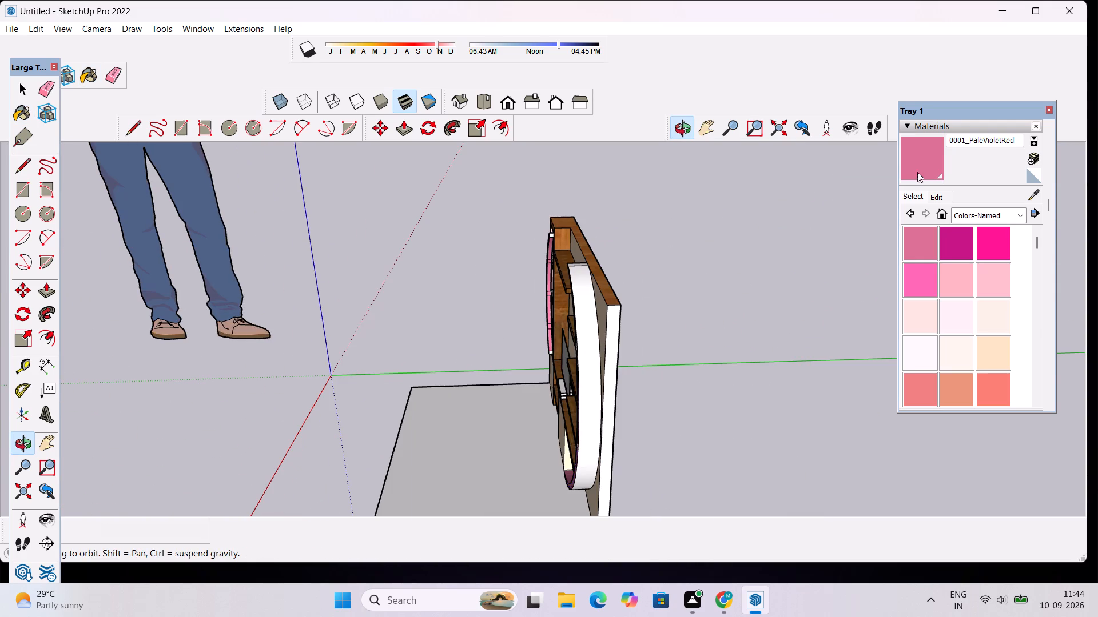
{"action": "left_click", "coordinate": [925, 164]}
{"action": "scroll", "coordinate": [610, 351], "scroll_direction": "up", "scroll_amount": 4}
{"action": "left_click", "coordinate": [583, 328]}
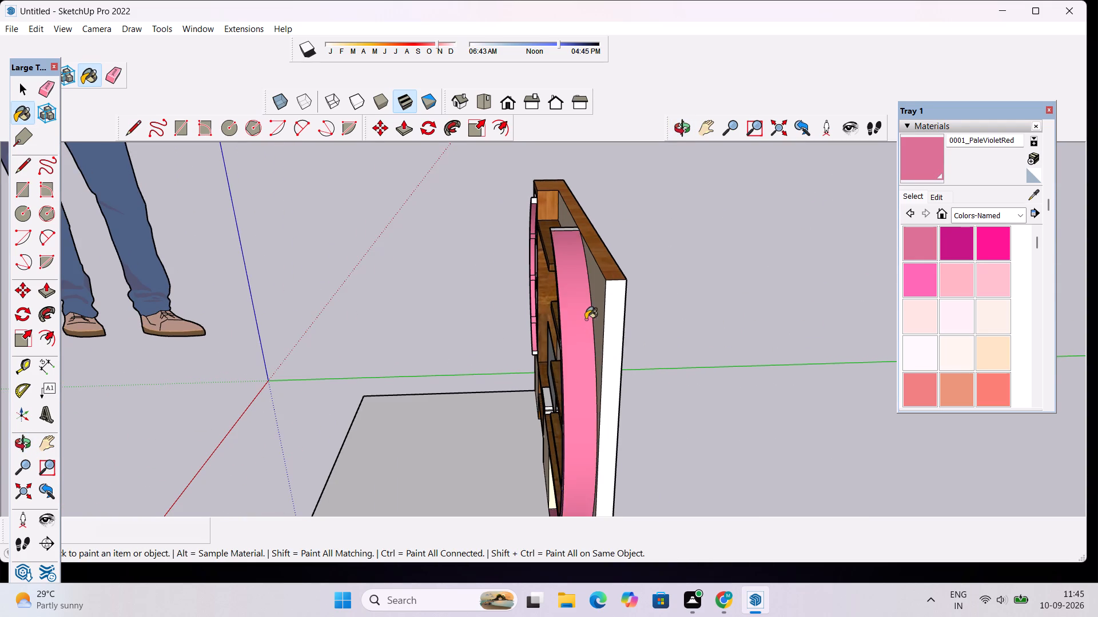
Paint the back wall's narrow end face beside the large curved band with 0012_Bisque from Colors-Named.
{"action": "scroll", "coordinate": [586, 319], "scroll_direction": "down", "scroll_amount": 8}
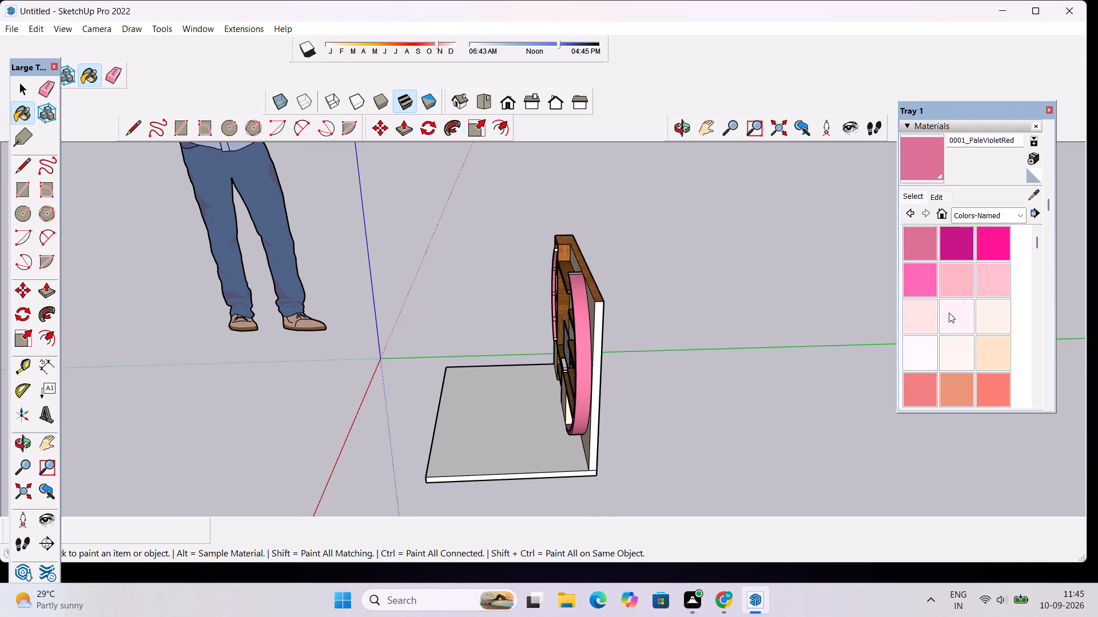
{"action": "left_click", "coordinate": [992, 363]}
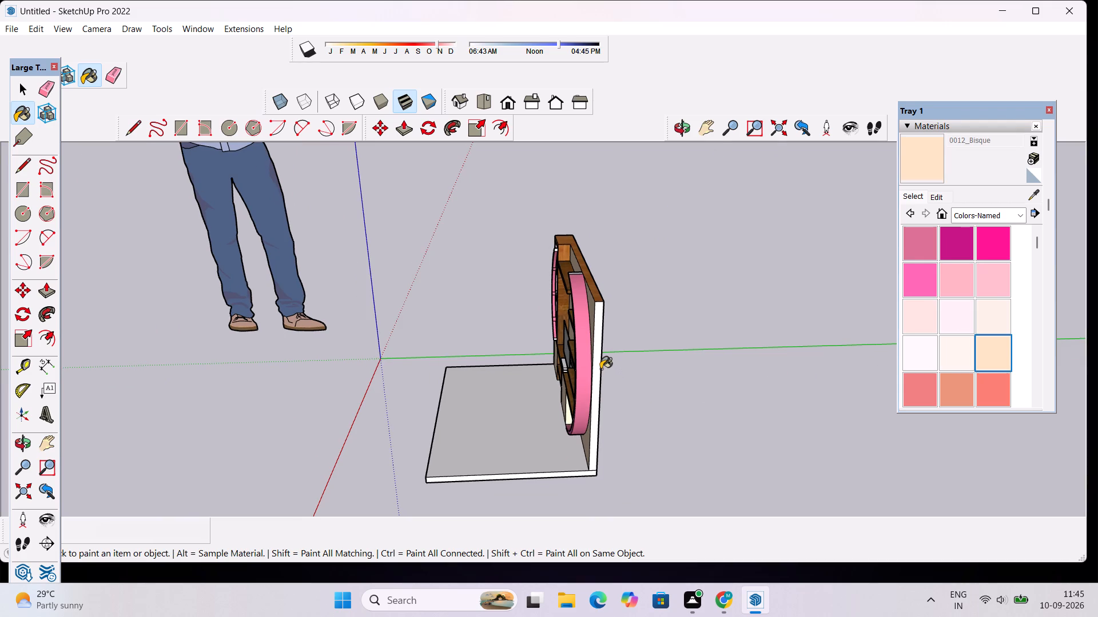
{"action": "left_click", "coordinate": [597, 364]}
Select 0001_PaleVioletRed again and apply it to the large curved band's outer side.
{"action": "left_click", "coordinate": [922, 243]}
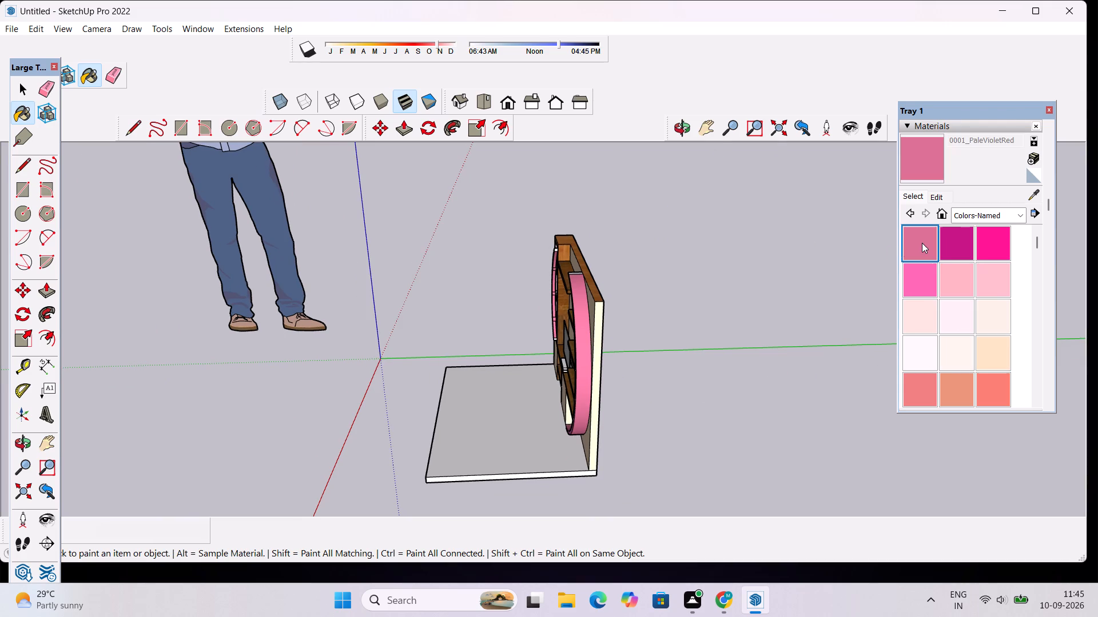
{"action": "scroll", "coordinate": [558, 403], "scroll_direction": "up", "scroll_amount": 5}
{"action": "left_click", "coordinate": [604, 330]}
{"action": "scroll", "coordinate": [548, 342], "scroll_direction": "down", "scroll_amount": 4}
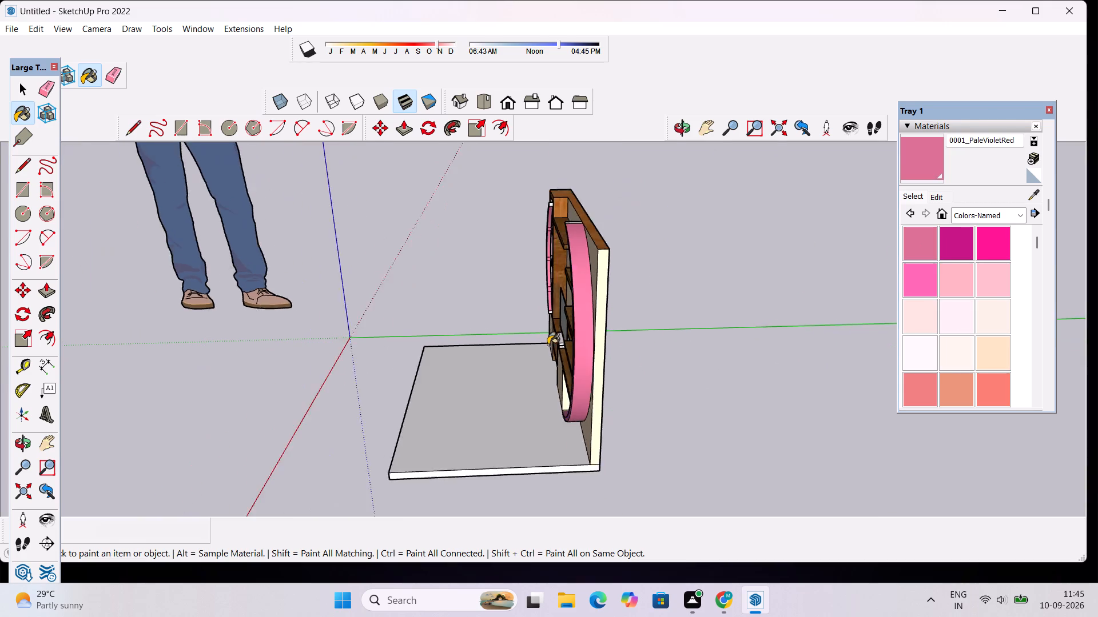
Paint all outer side face segments of the cabinet's small curved band with 0001_PaleVioletRed, including the short ones at the shelves.
{"action": "scroll", "coordinate": [548, 344], "scroll_direction": "down", "scroll_amount": 3}
{"action": "left_click", "coordinate": [682, 127]}
{"action": "left_click_drag", "start_coordinate": [478, 315], "coordinate": [1048, 329]}
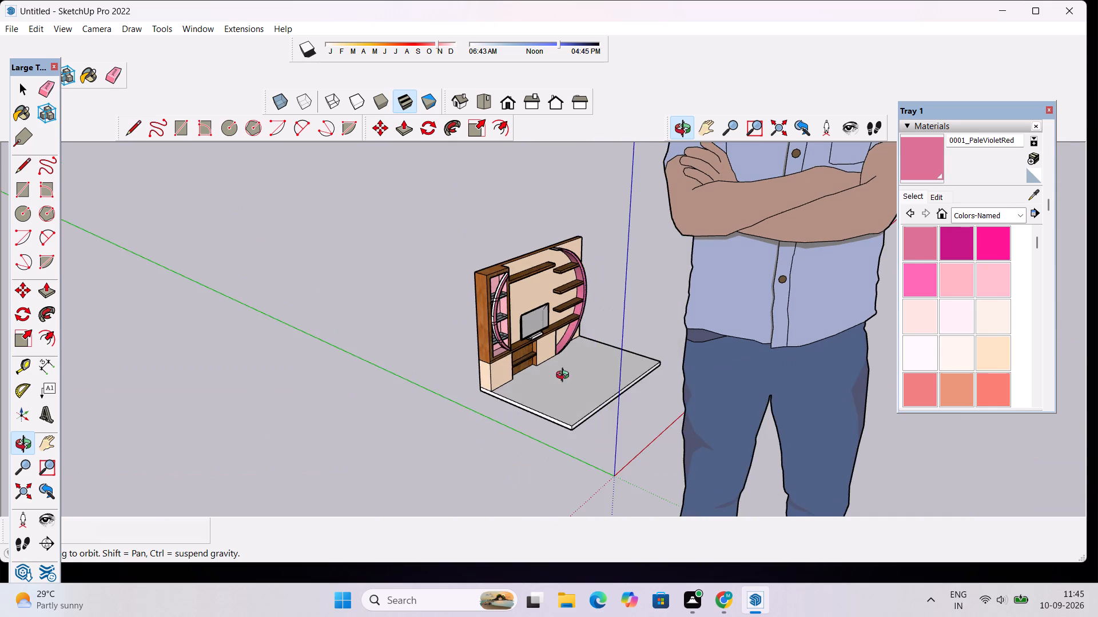
{"action": "scroll", "coordinate": [510, 344], "scroll_direction": "up", "scroll_amount": 6}
{"action": "scroll", "coordinate": [449, 295], "scroll_direction": "up", "scroll_amount": 5}
{"action": "left_click", "coordinate": [933, 157]}
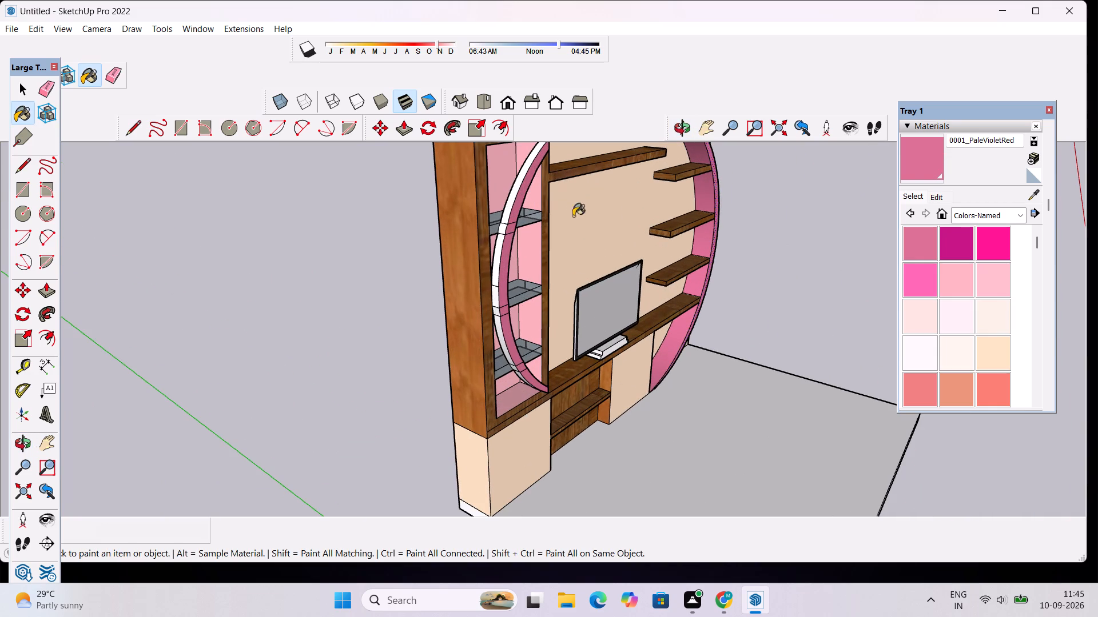
{"action": "left_click", "coordinate": [517, 190]}
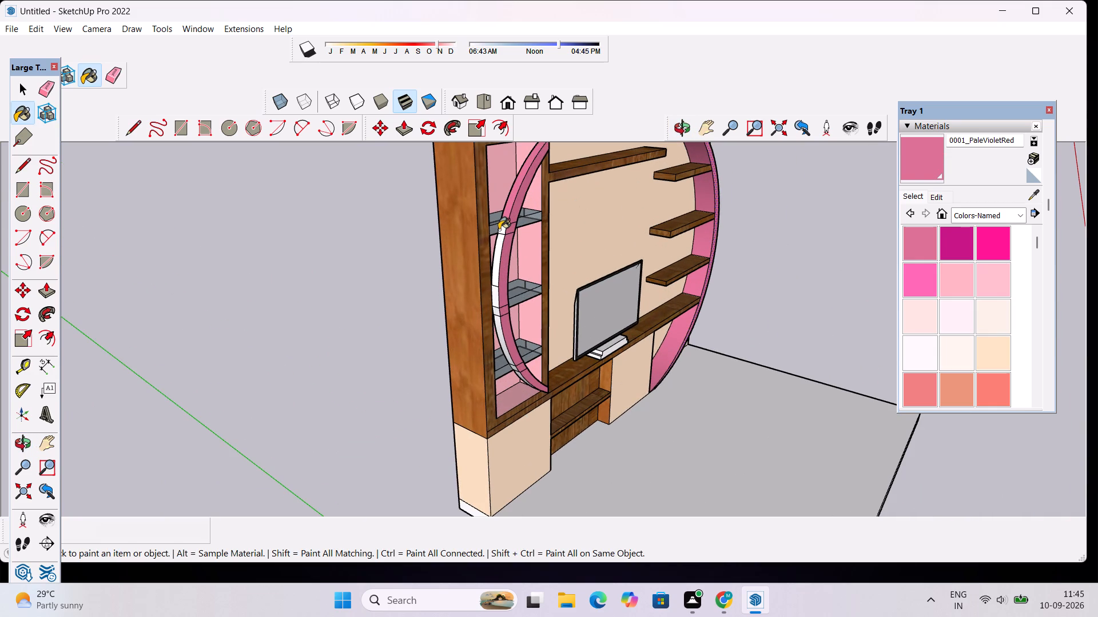
{"action": "left_click", "coordinate": [499, 230]}
{"action": "left_click", "coordinate": [496, 245]}
{"action": "left_click", "coordinate": [500, 230]}
{"action": "left_click", "coordinate": [498, 290]}
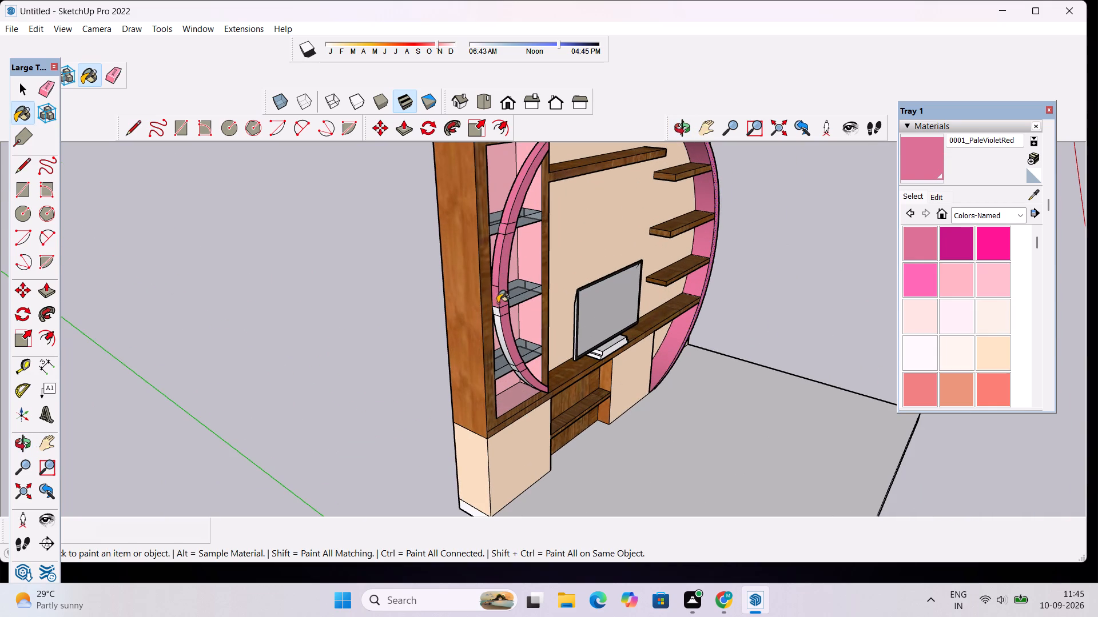
{"action": "left_click", "coordinate": [497, 311]}
{"action": "left_click", "coordinate": [497, 324]}
{"action": "scroll", "coordinate": [542, 400], "scroll_direction": "up", "scroll_amount": 7}
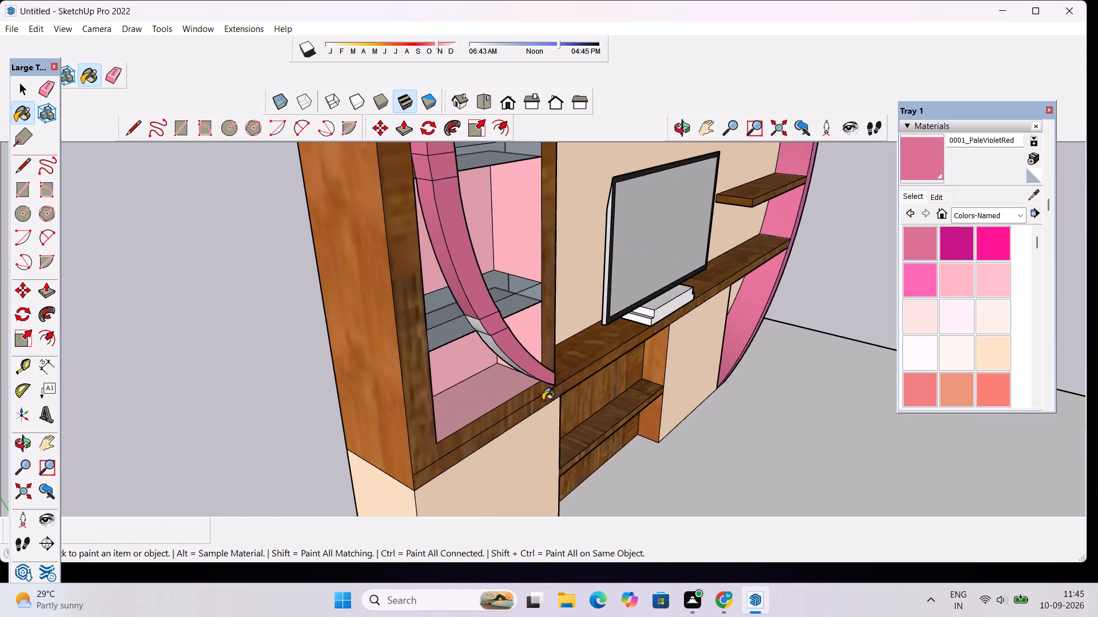
{"action": "scroll", "coordinate": [462, 361], "scroll_direction": "up", "scroll_amount": 5}
{"action": "left_click", "coordinate": [512, 325]}
{"action": "left_click", "coordinate": [495, 290]}
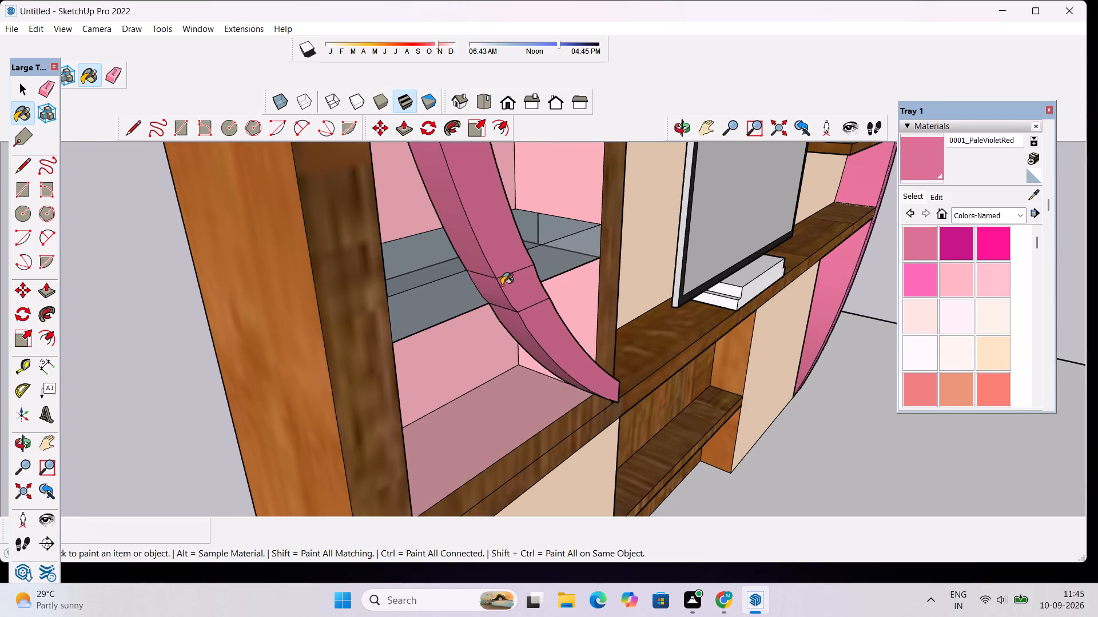
Paint the monitor's stand with 0136_Charcoal from Colors-Named.
{"action": "scroll", "coordinate": [509, 289], "scroll_direction": "down", "scroll_amount": 14}
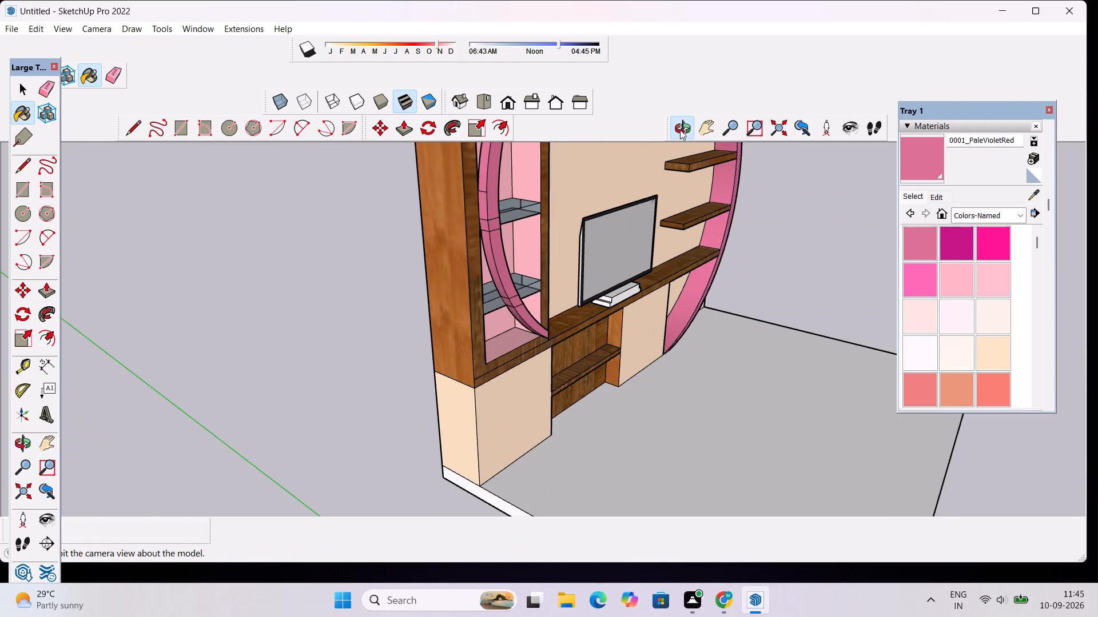
{"action": "left_click", "coordinate": [680, 130]}
{"action": "left_click_drag", "start_coordinate": [747, 269], "coordinate": [519, 279]}
{"action": "scroll", "coordinate": [682, 293], "scroll_direction": "up", "scroll_amount": 5}
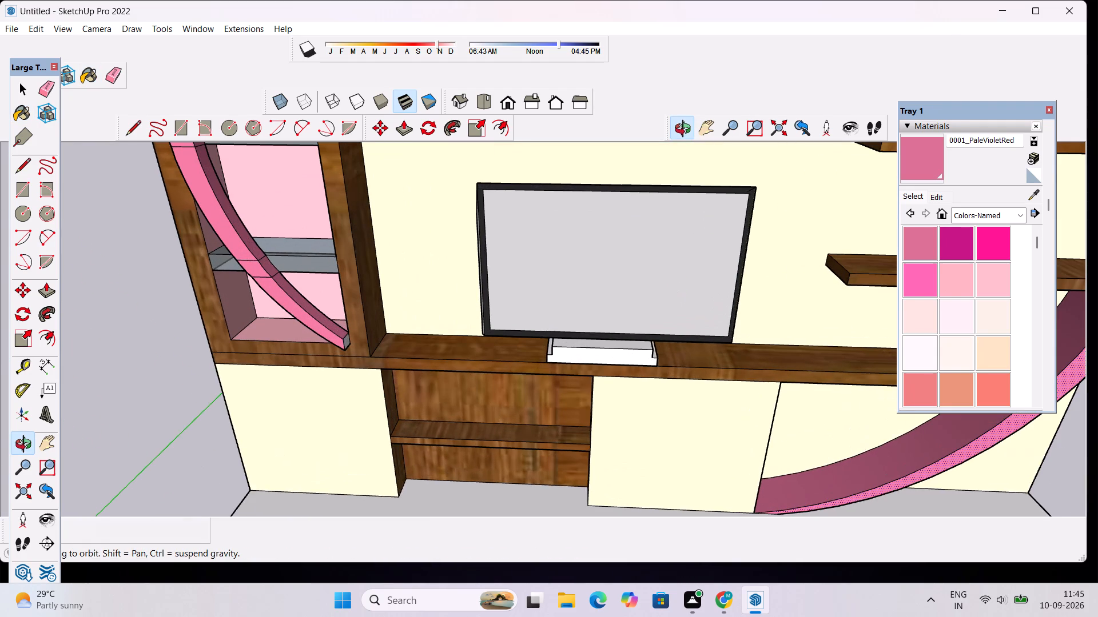
{"action": "scroll", "coordinate": [982, 344], "scroll_direction": "down", "scroll_amount": 13}
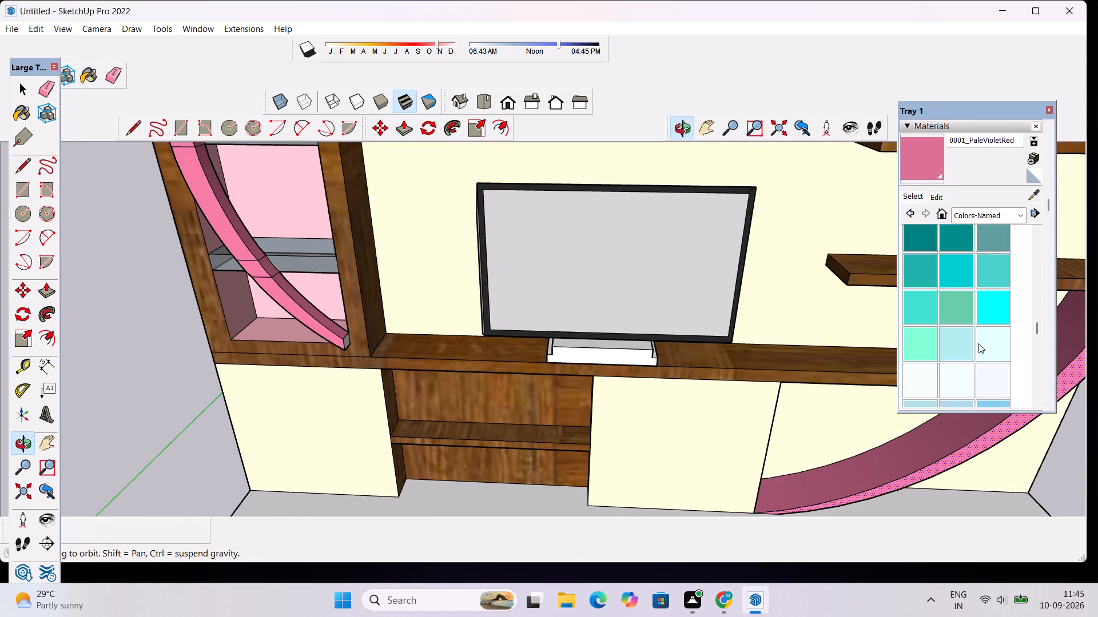
{"action": "scroll", "coordinate": [978, 343], "scroll_direction": "down", "scroll_amount": 18}
{"action": "scroll", "coordinate": [957, 298], "scroll_direction": "up", "scroll_amount": 6}
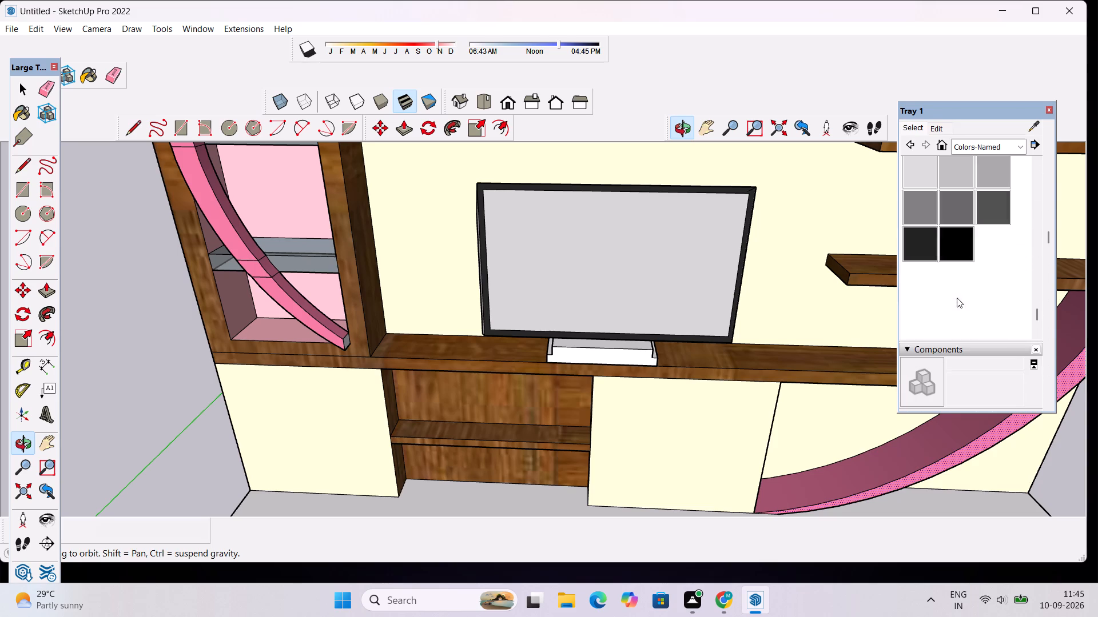
{"action": "scroll", "coordinate": [957, 298], "scroll_direction": "up", "scroll_amount": 3}
{"action": "scroll", "coordinate": [958, 312], "scroll_direction": "down", "scroll_amount": 2}
{"action": "left_click", "coordinate": [922, 312]}
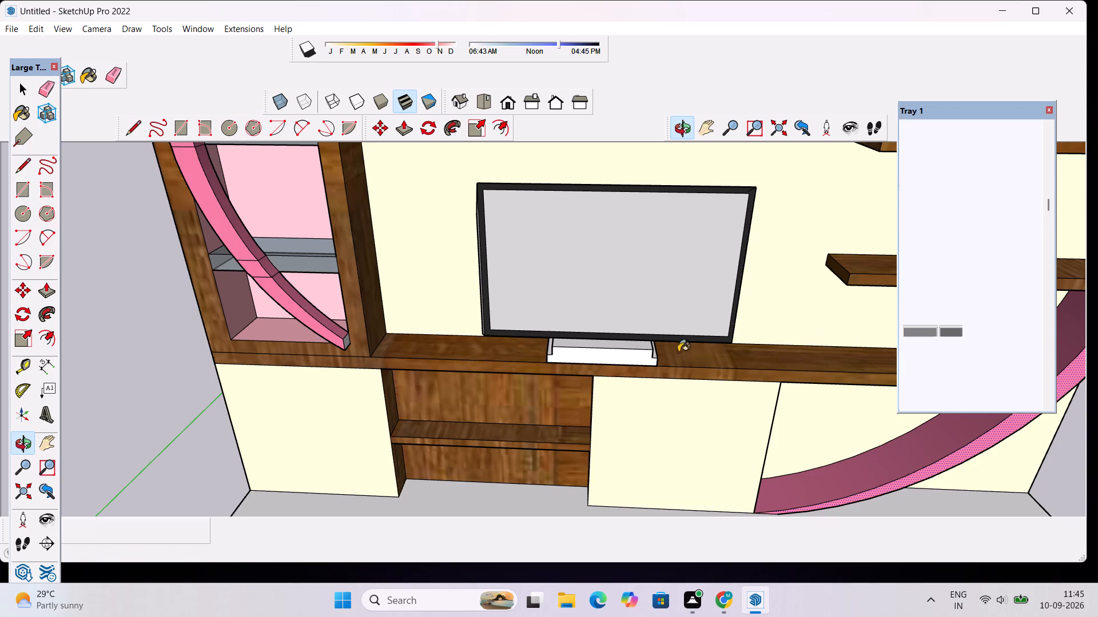
{"action": "left_click", "coordinate": [582, 355]}
{"action": "key", "text": "space"}
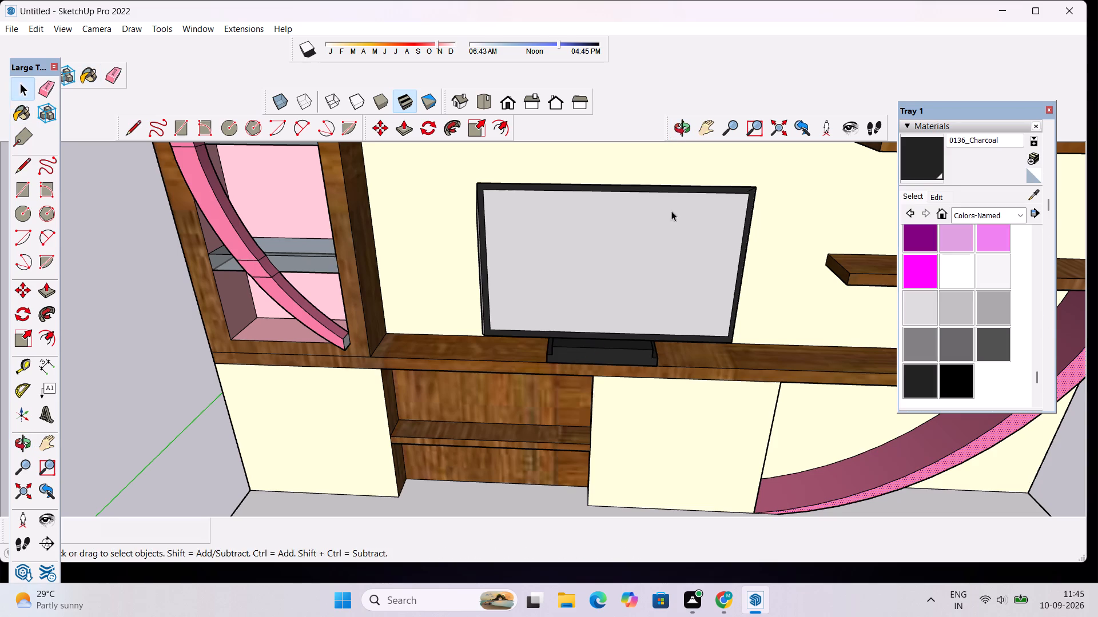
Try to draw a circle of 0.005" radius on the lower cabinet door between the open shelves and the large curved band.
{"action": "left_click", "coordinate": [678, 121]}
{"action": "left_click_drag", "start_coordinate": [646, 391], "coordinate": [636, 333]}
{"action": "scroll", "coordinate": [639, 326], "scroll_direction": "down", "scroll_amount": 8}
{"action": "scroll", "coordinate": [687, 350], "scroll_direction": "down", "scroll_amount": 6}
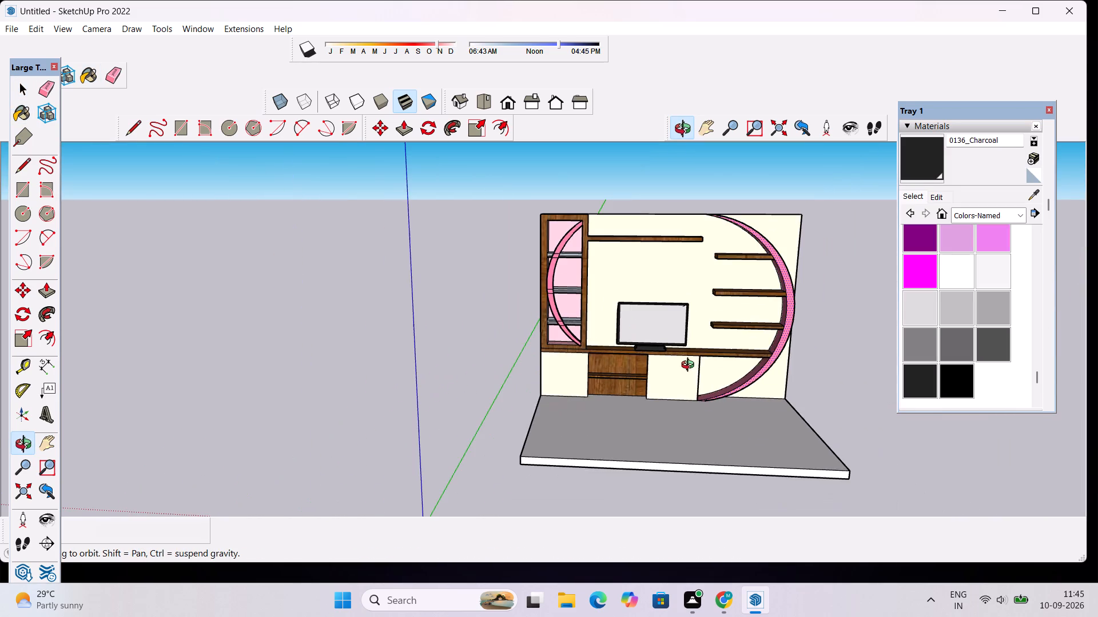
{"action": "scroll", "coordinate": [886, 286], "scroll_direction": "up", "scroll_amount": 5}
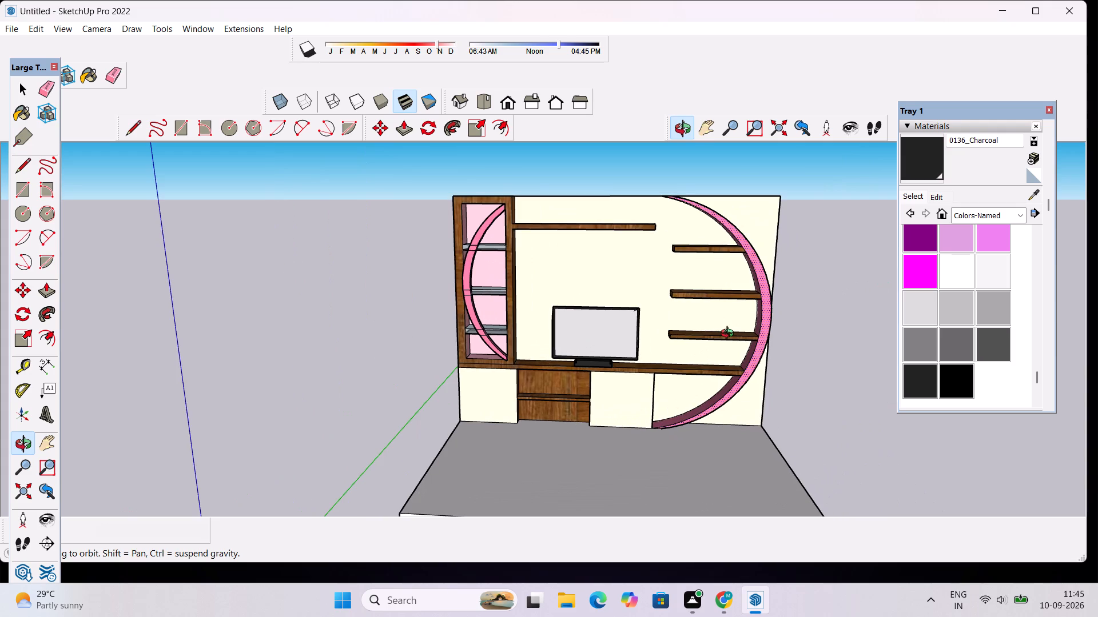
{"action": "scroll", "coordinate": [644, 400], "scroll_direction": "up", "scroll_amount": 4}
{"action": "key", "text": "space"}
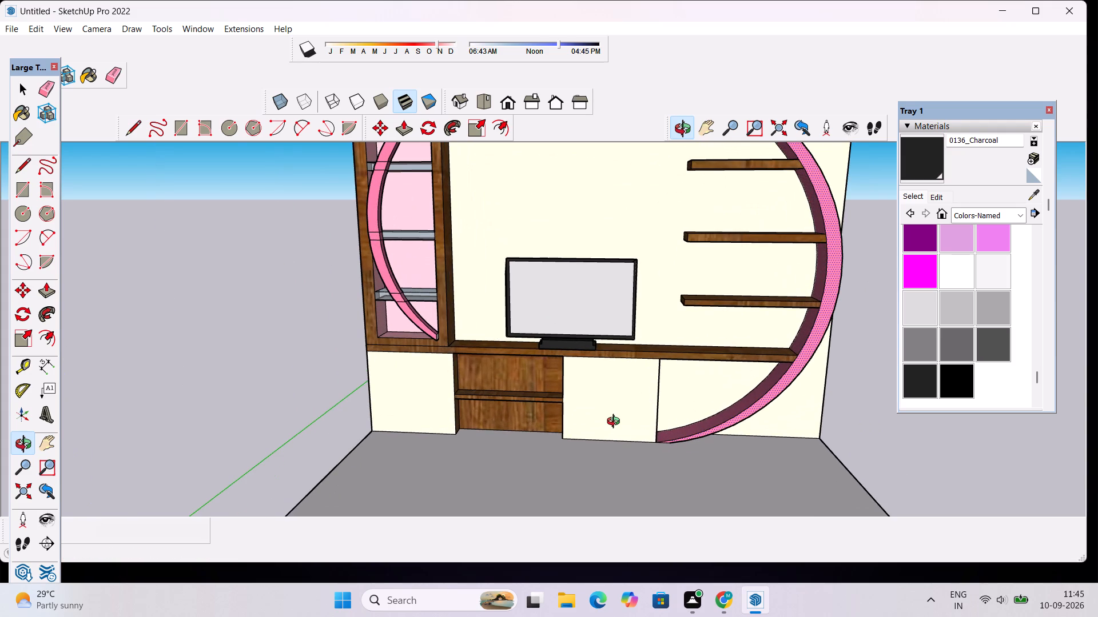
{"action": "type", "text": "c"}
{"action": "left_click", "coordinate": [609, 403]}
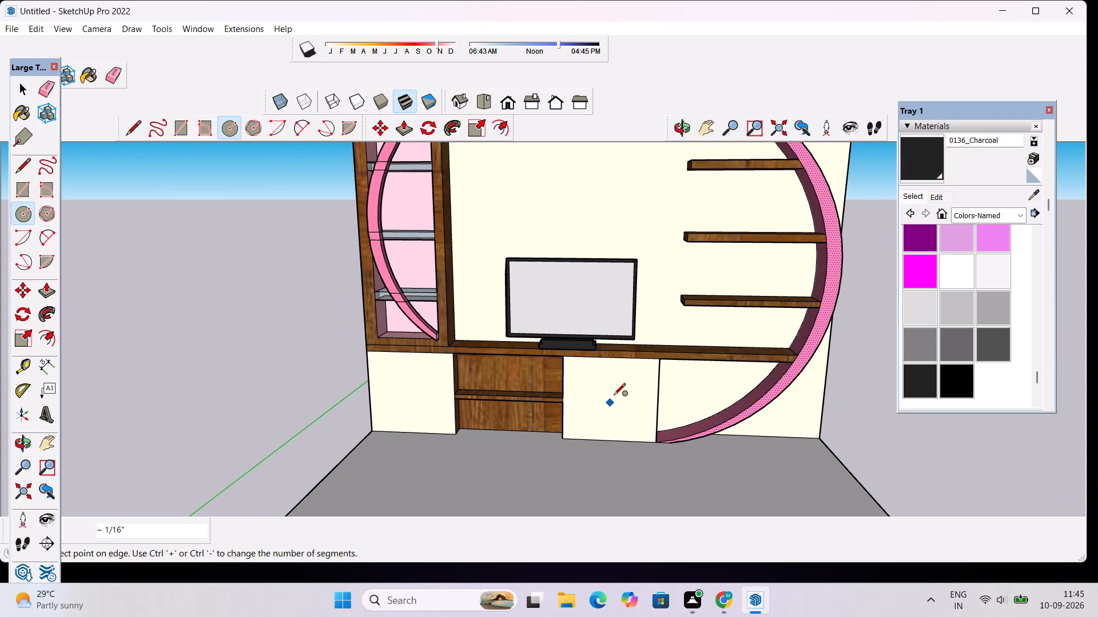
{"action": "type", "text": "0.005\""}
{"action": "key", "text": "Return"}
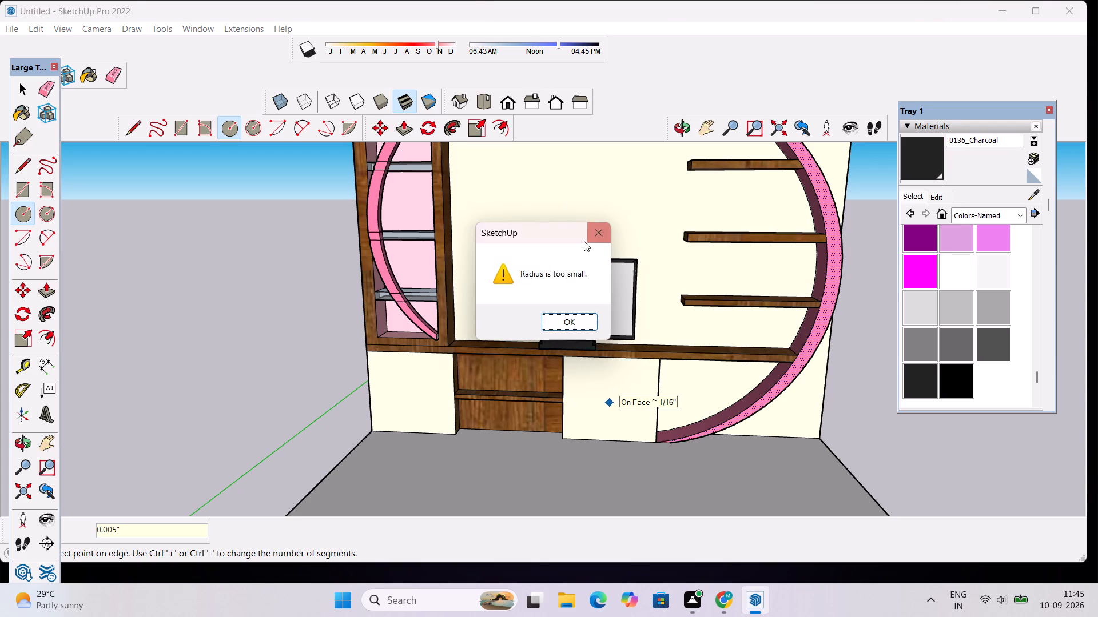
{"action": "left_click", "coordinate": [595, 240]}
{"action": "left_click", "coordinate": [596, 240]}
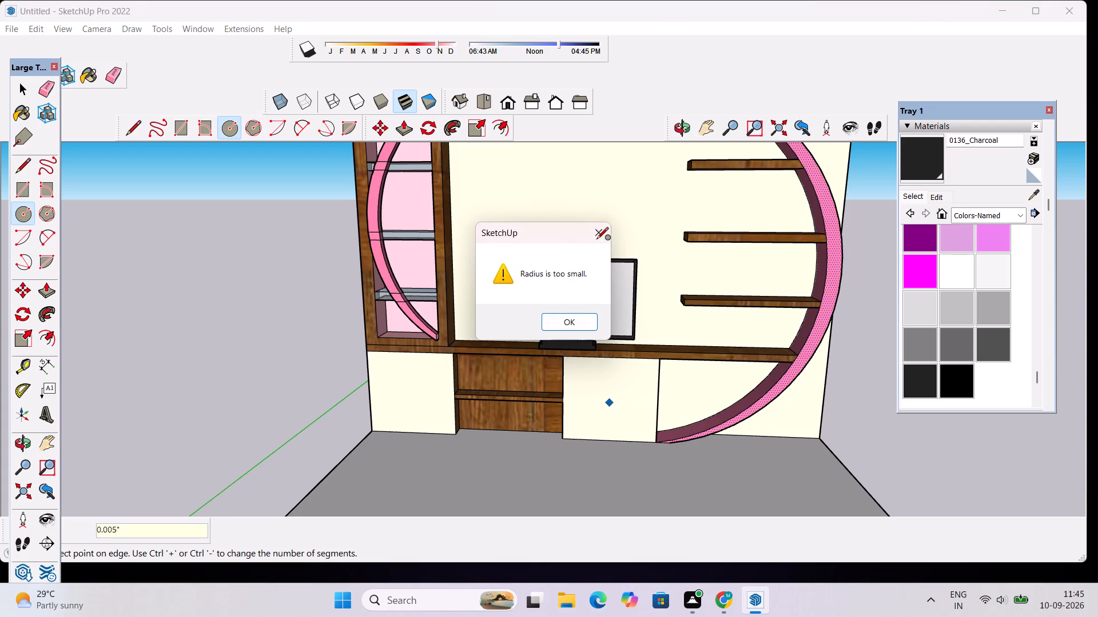
Draw a circle of 0.05" radius at the middle of the lower cabinet door beside the large curved band.
{"action": "left_click", "coordinate": [608, 400]}
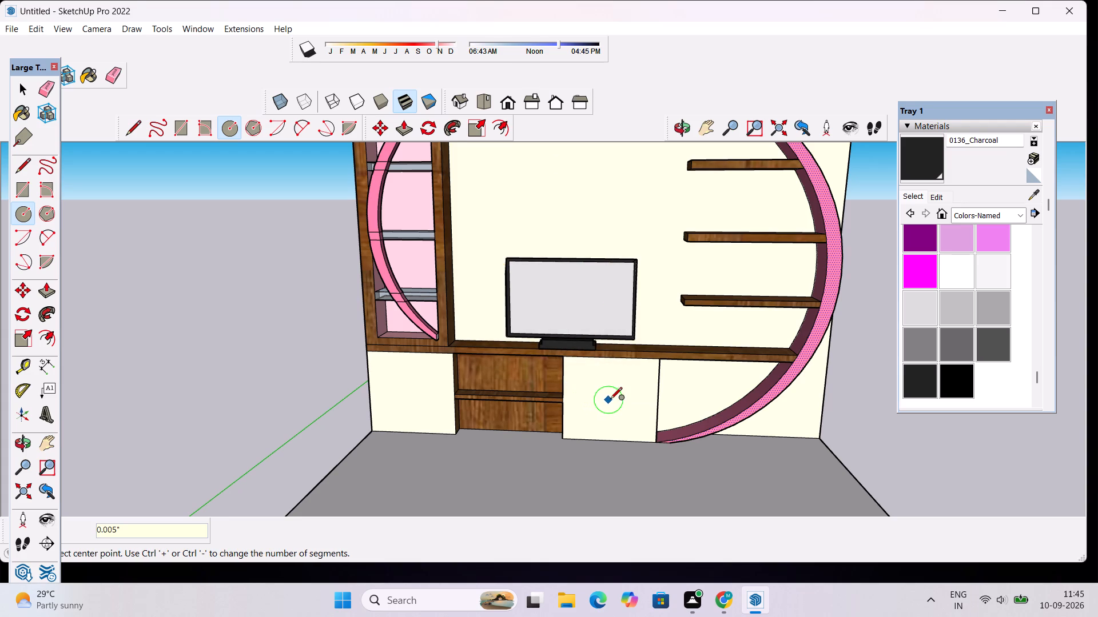
{"action": "type", "text": "0.05\""}
{"action": "key", "text": "Return"}
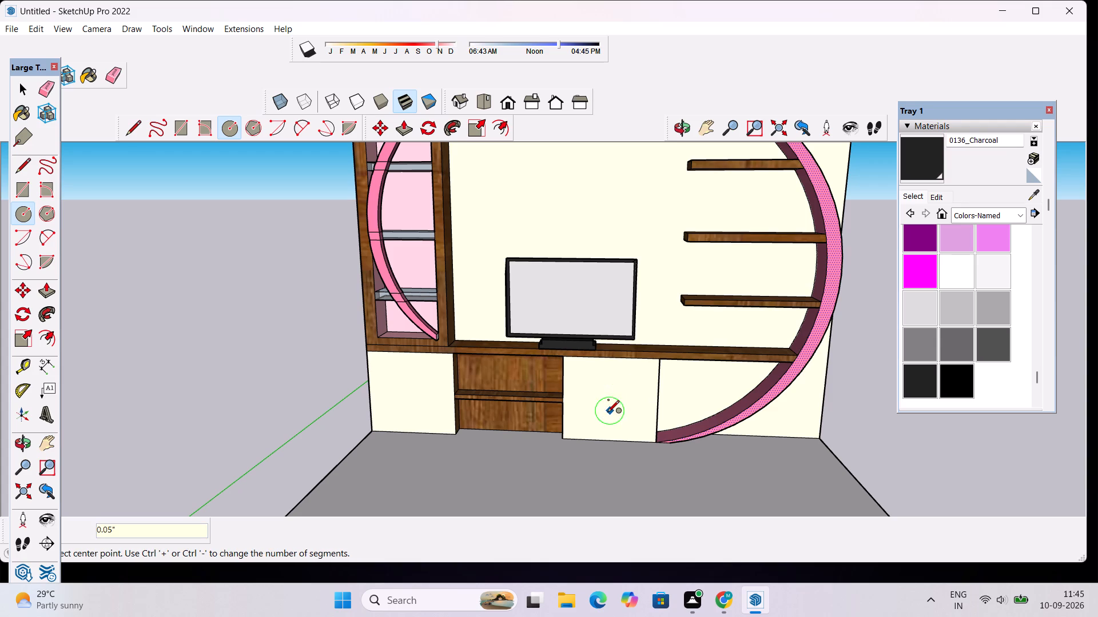
Scale the small door circle up uniformly to about 4 times its size.
{"action": "scroll", "coordinate": [611, 399], "scroll_direction": "up", "scroll_amount": 5}
{"action": "key", "text": "space"}
{"action": "left_click", "coordinate": [607, 400]}
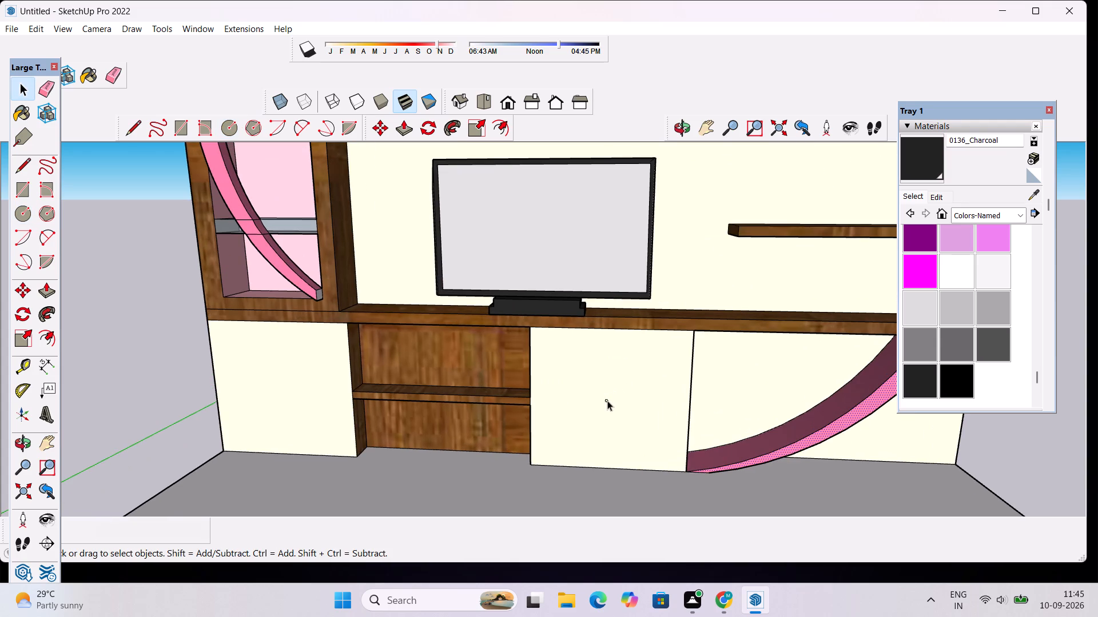
{"action": "left_click", "coordinate": [23, 338]}
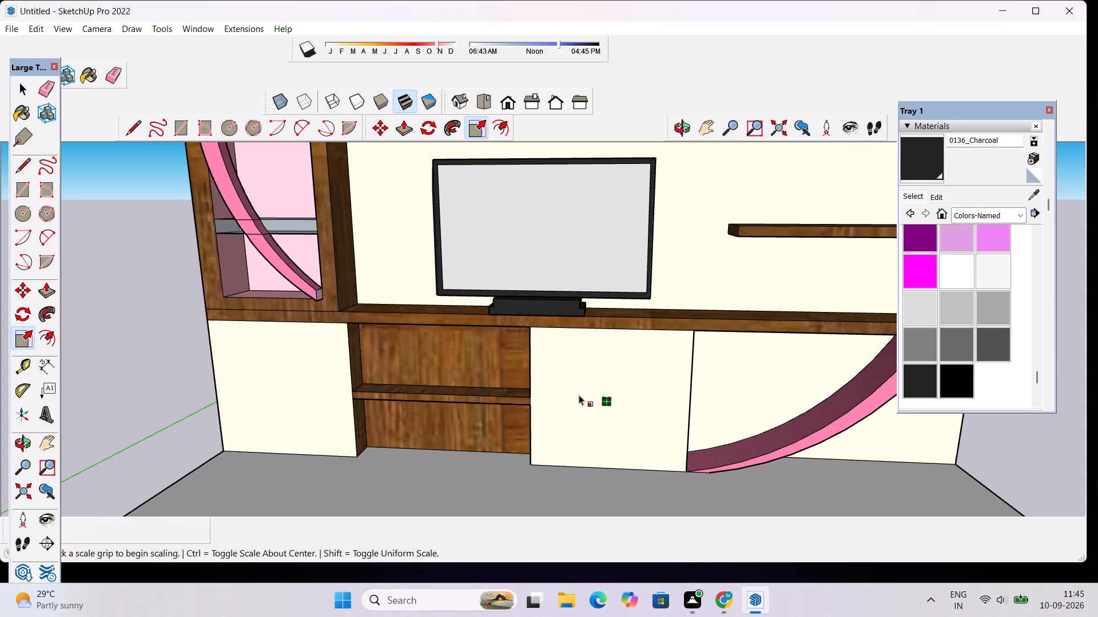
{"action": "left_click", "coordinate": [607, 402]}
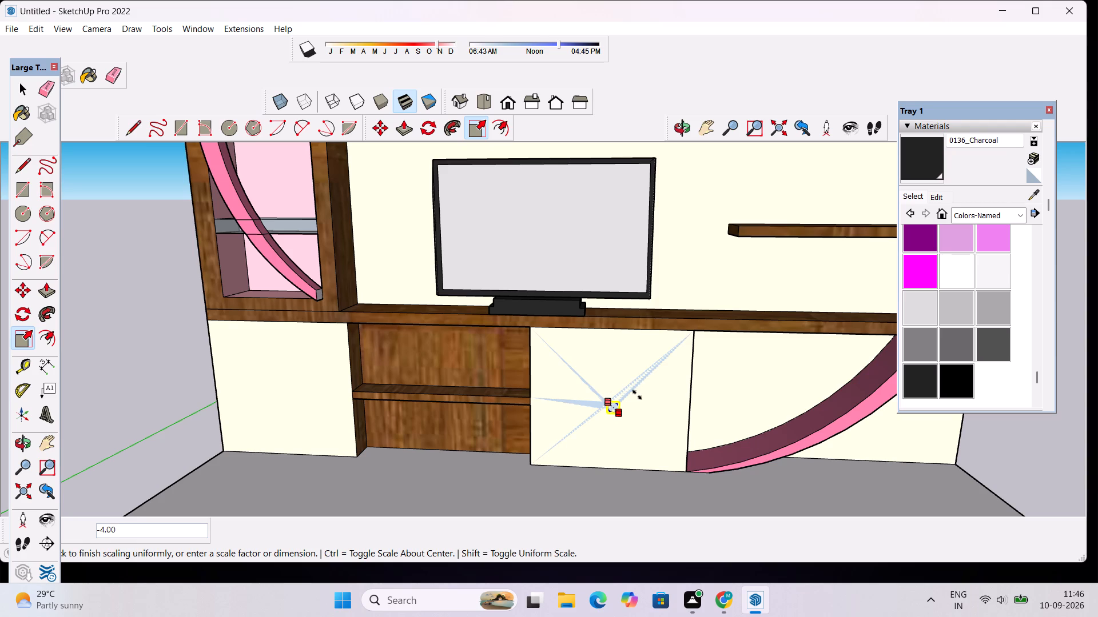
{"action": "left_click", "coordinate": [631, 395]}
{"action": "key", "text": "space"}
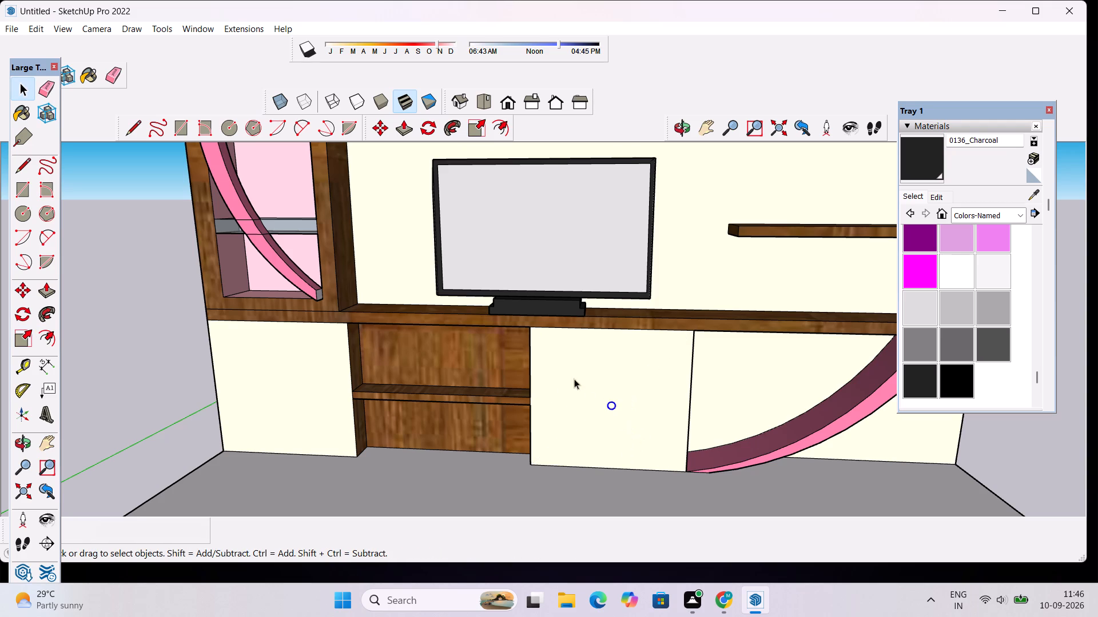
Copy the circle about 1' 1 3/8" across onto the lower door beneath the tall glass-shelf cabinet.
{"action": "key", "text": "m"}
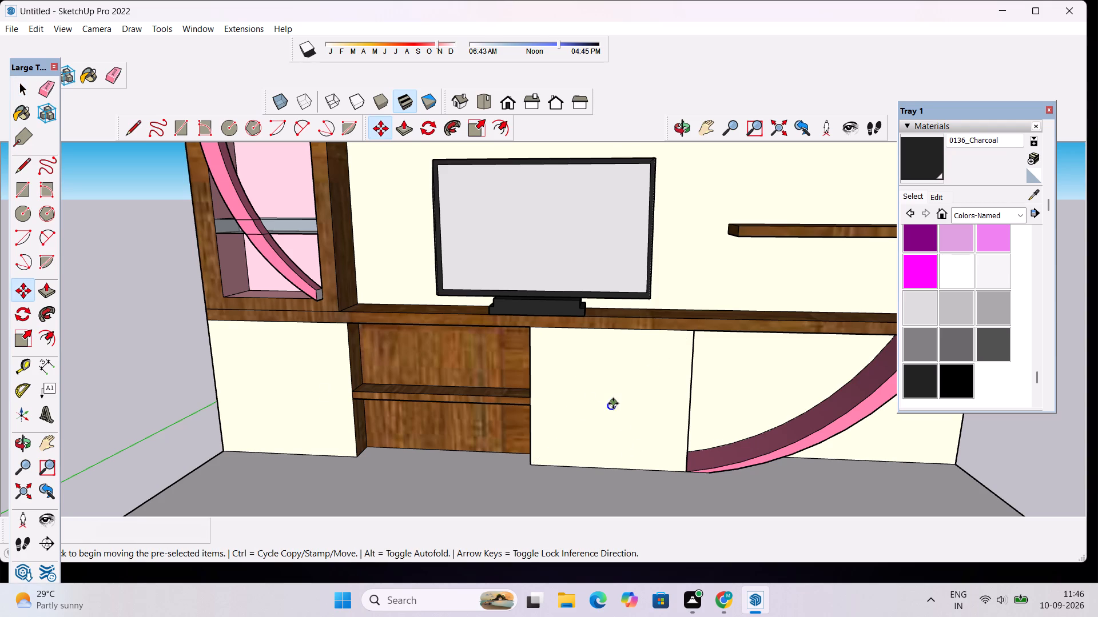
{"action": "left_click", "coordinate": [614, 404]}
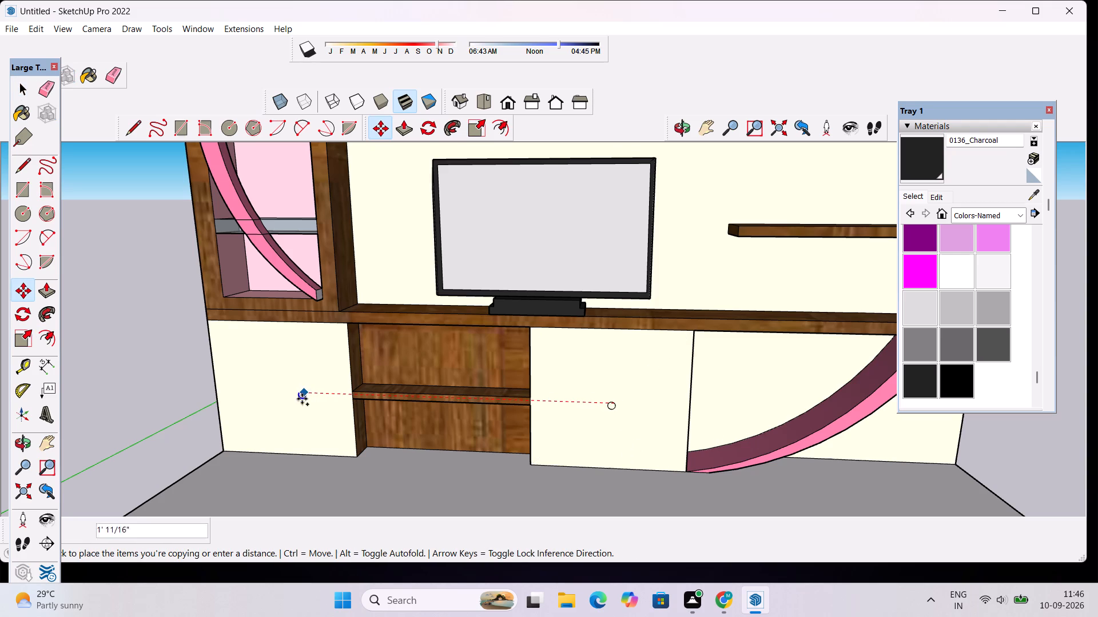
{"action": "left_click", "coordinate": [288, 394]}
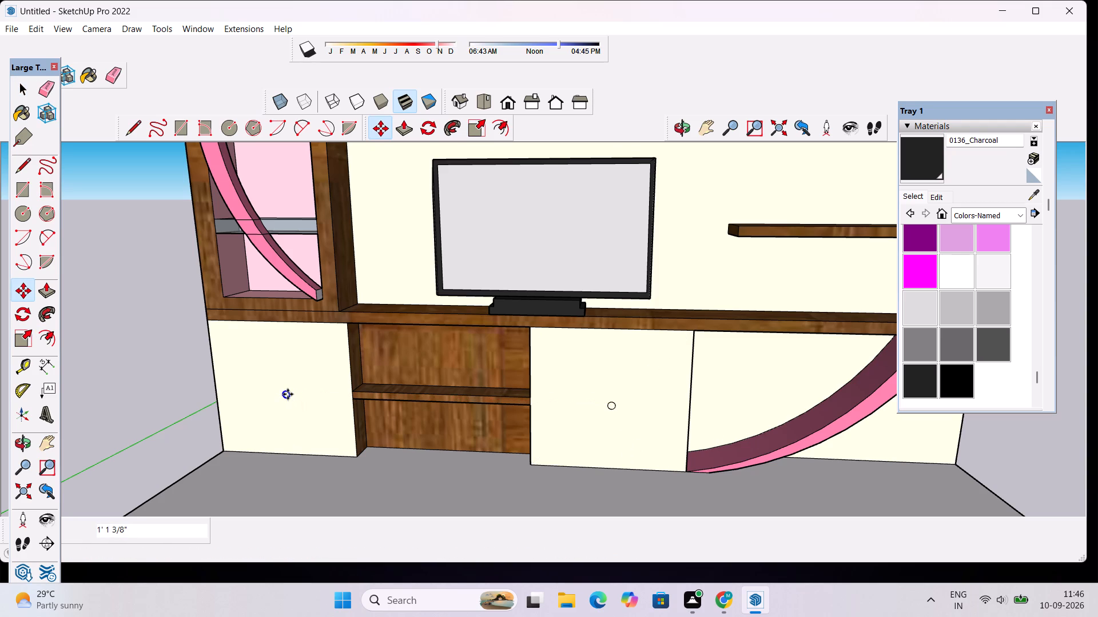
{"action": "key", "text": "space"}
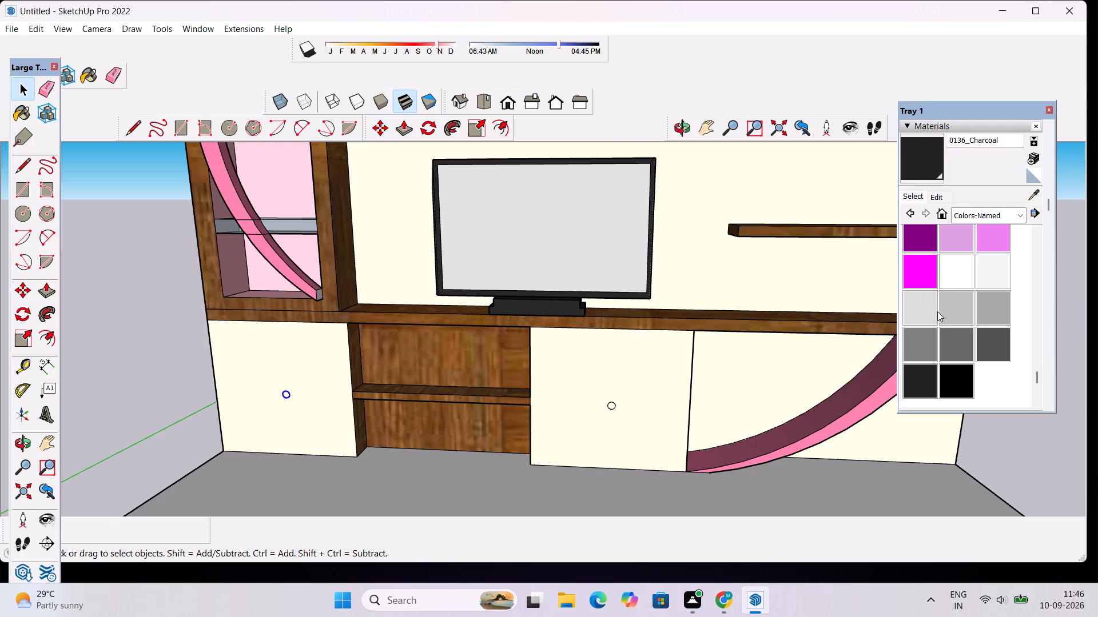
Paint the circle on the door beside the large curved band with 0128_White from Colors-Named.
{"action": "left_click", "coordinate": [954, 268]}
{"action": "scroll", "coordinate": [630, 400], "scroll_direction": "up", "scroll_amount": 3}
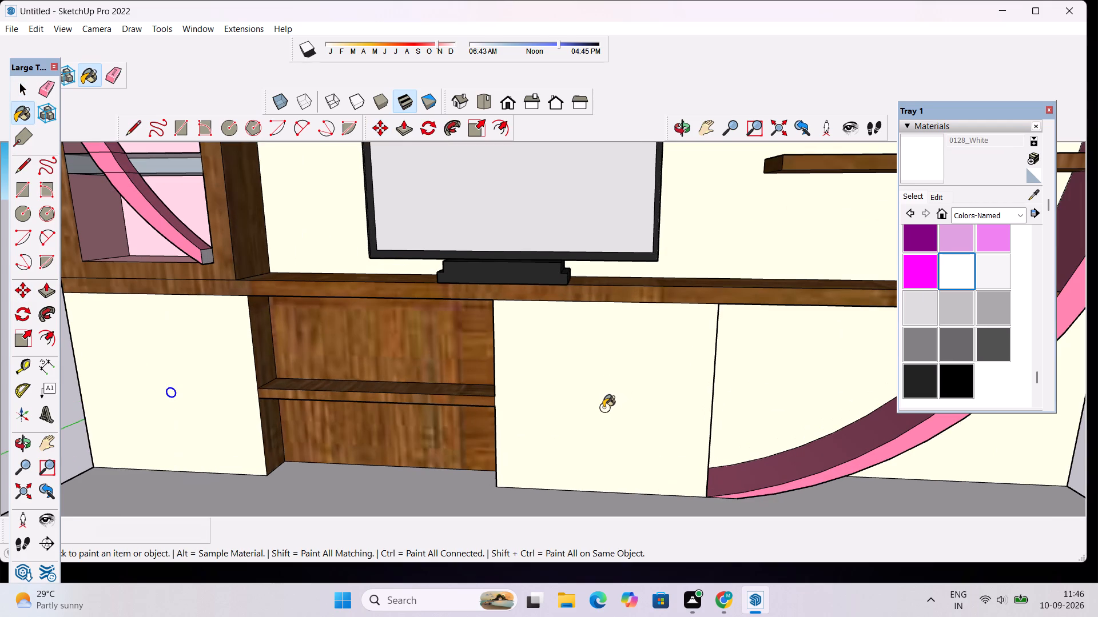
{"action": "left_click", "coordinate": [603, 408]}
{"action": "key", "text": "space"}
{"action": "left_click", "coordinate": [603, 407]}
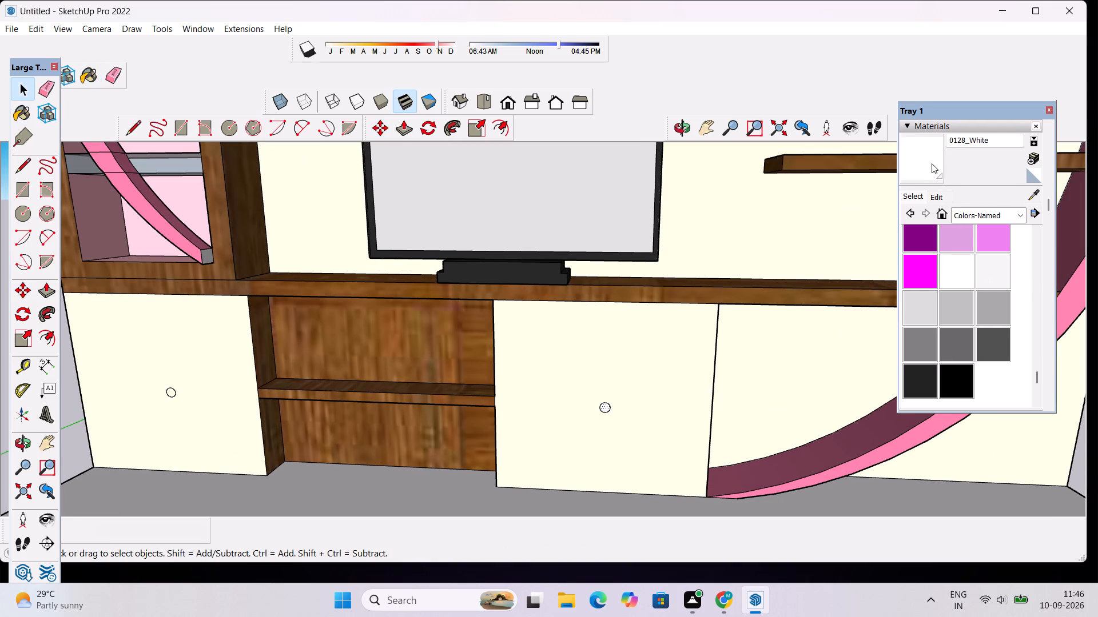
Paint the knob circles on both lower cabinet doors with 0132_LightGray from Colors-Named.
{"action": "scroll", "coordinate": [967, 298], "scroll_direction": "down", "scroll_amount": 1}
{"action": "scroll", "coordinate": [967, 298], "scroll_direction": "up", "scroll_amount": 2}
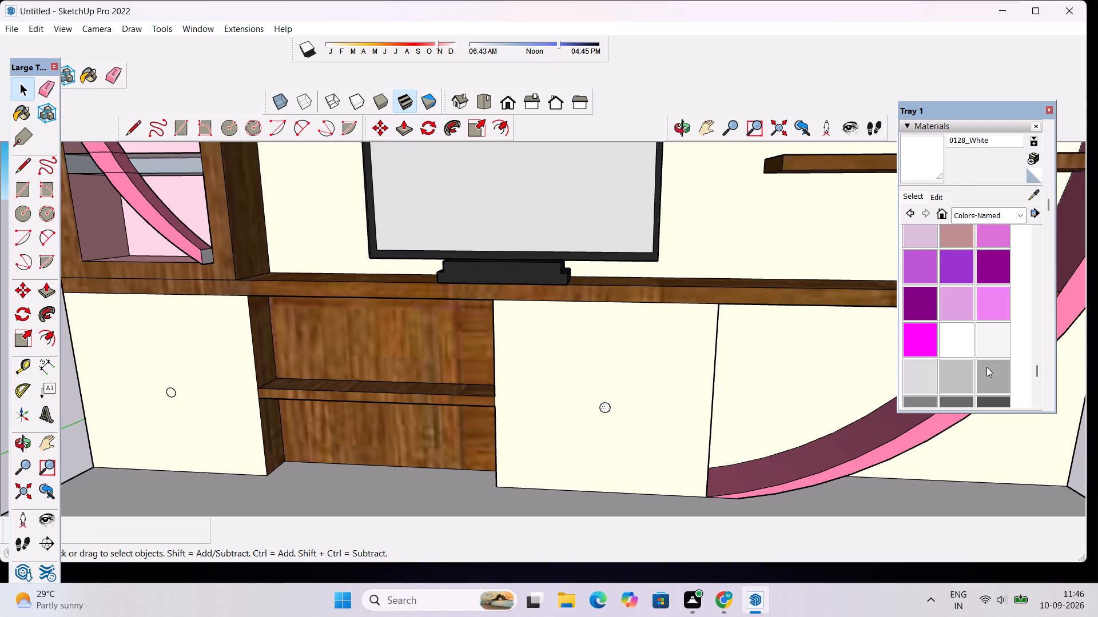
{"action": "left_click", "coordinate": [990, 370]}
{"action": "left_click", "coordinate": [605, 408]}
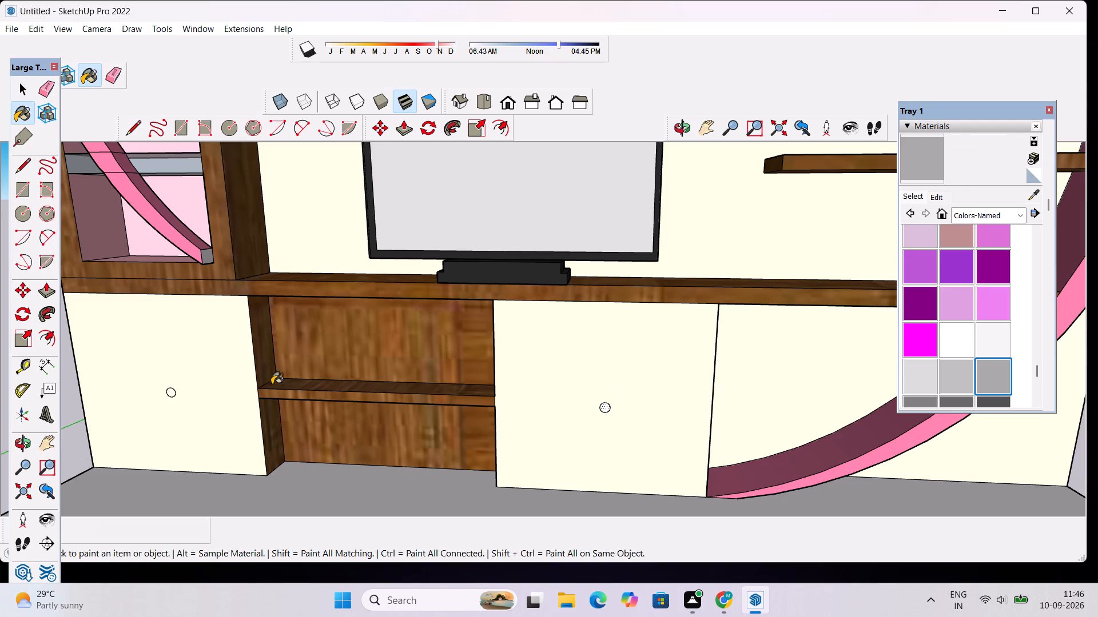
{"action": "left_click", "coordinate": [170, 392]}
{"action": "key", "text": "space"}
Paint the back wall's rear face and the floor slab's rear edge strip below it with 0132_LightGray.
{"action": "scroll", "coordinate": [212, 387], "scroll_direction": "down", "scroll_amount": 1}
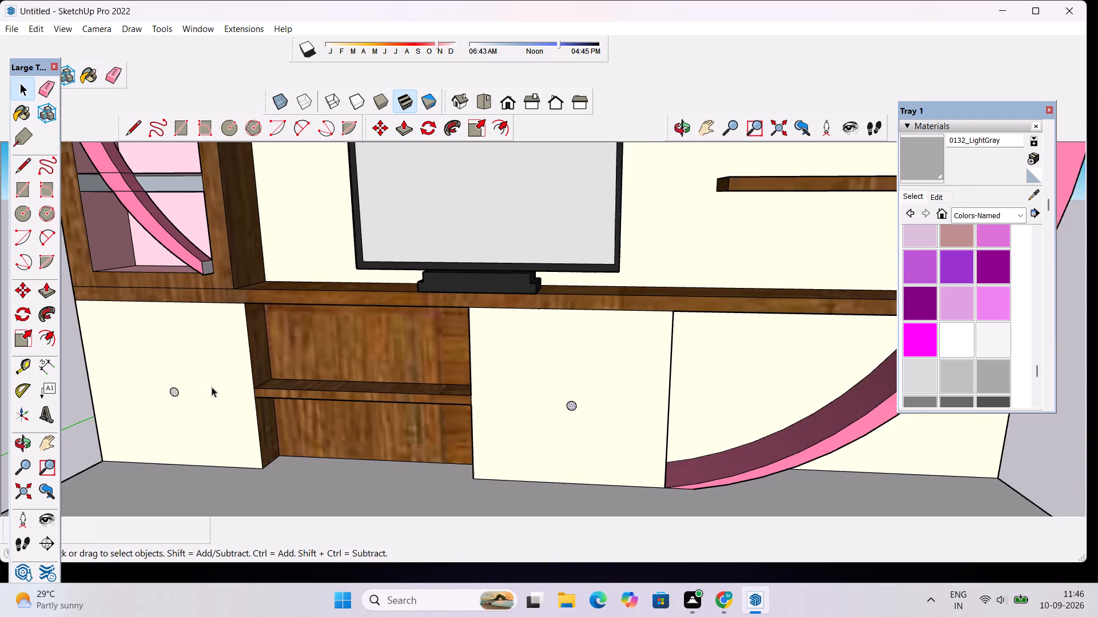
{"action": "scroll", "coordinate": [212, 387], "scroll_direction": "down", "scroll_amount": 7}
{"action": "scroll", "coordinate": [475, 386], "scroll_direction": "down", "scroll_amount": 8}
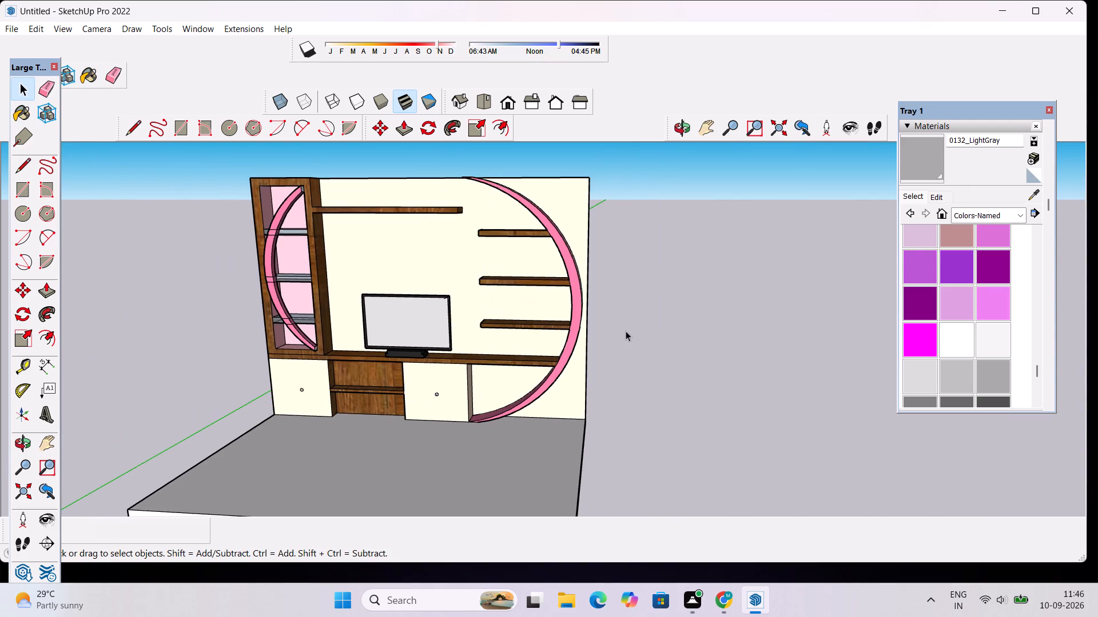
{"action": "scroll", "coordinate": [609, 356], "scroll_direction": "down", "scroll_amount": 5}
{"action": "scroll", "coordinate": [518, 334], "scroll_direction": "up", "scroll_amount": 3}
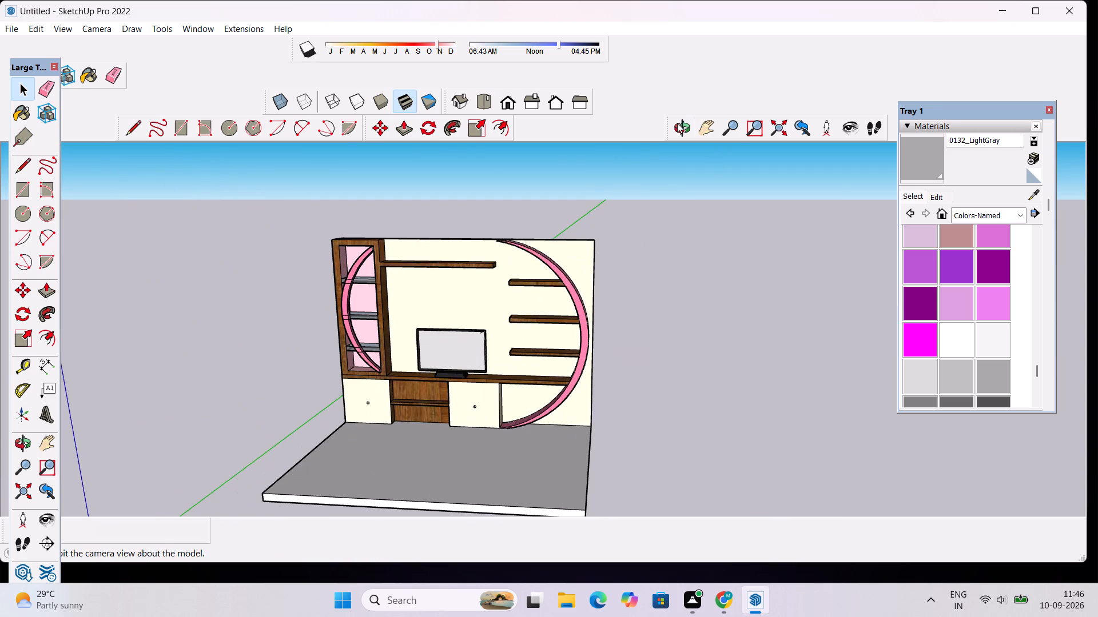
{"action": "left_click", "coordinate": [677, 123]}
{"action": "left_click_drag", "start_coordinate": [542, 358], "coordinate": [116, 342]}
{"action": "left_click_drag", "start_coordinate": [641, 343], "coordinate": [551, 364]}
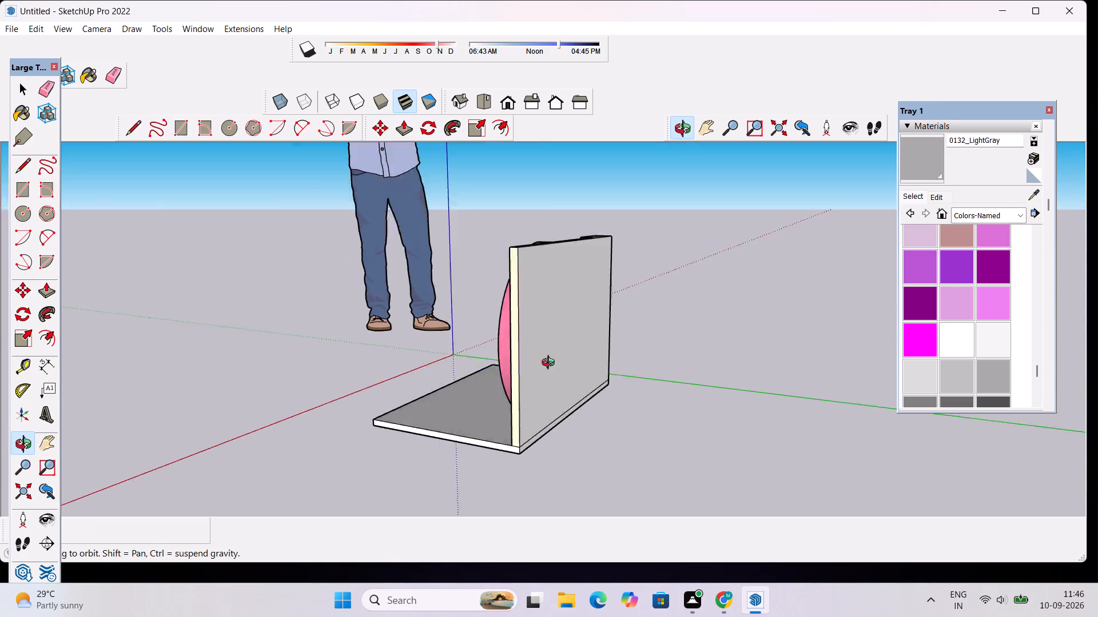
{"action": "left_click_drag", "start_coordinate": [551, 364], "coordinate": [392, 358]}
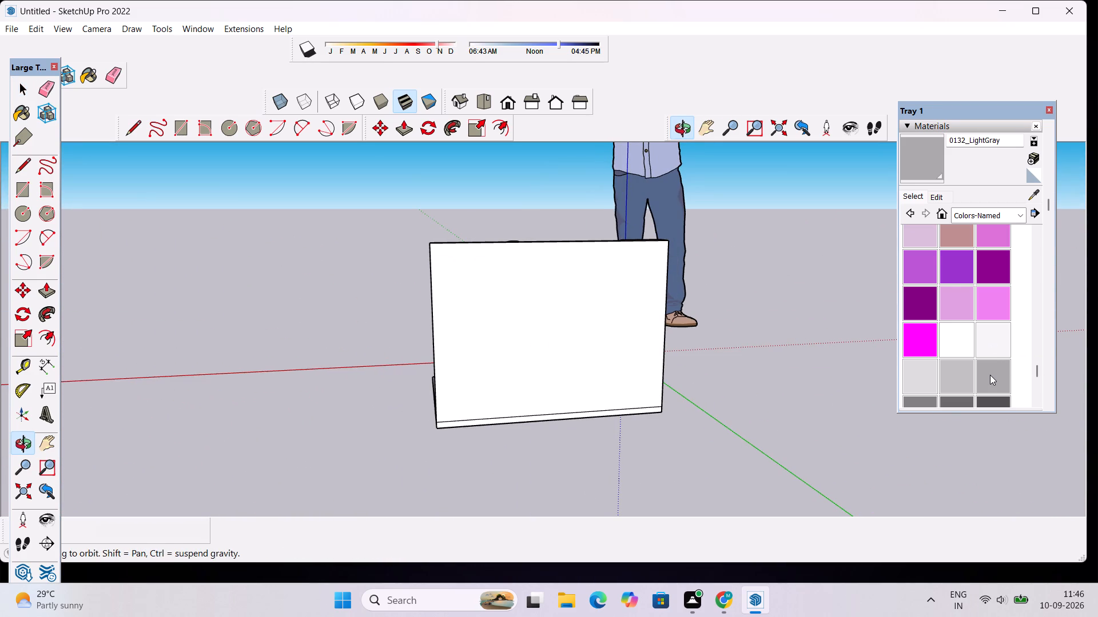
{"action": "left_click", "coordinate": [990, 375]}
{"action": "left_click", "coordinate": [577, 324]}
{"action": "left_click", "coordinate": [563, 414]}
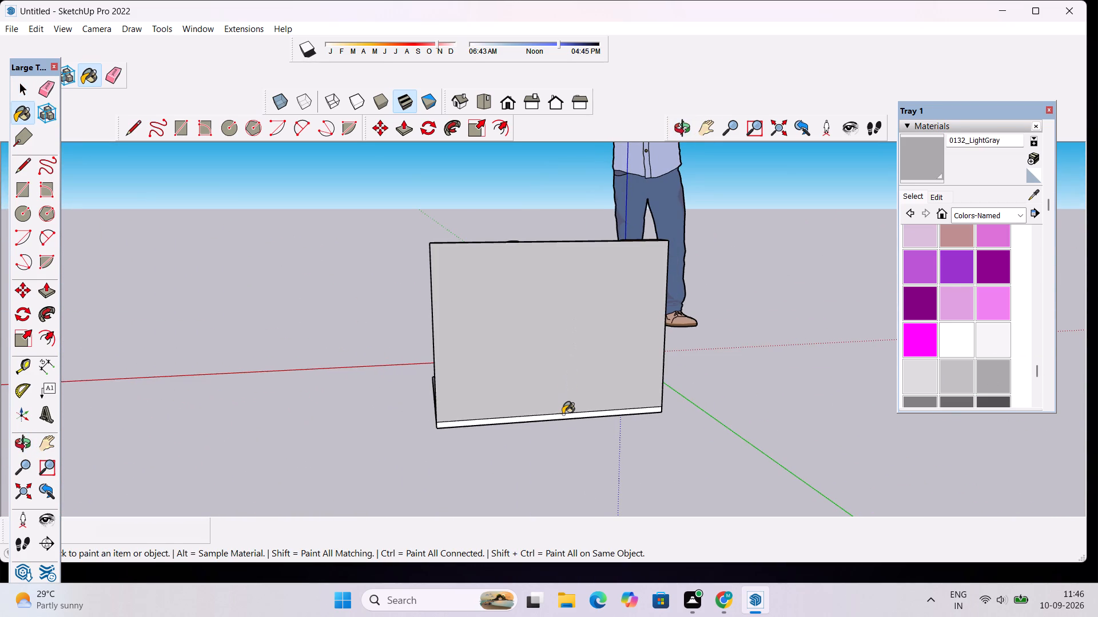
{"action": "left_click", "coordinate": [570, 416]}
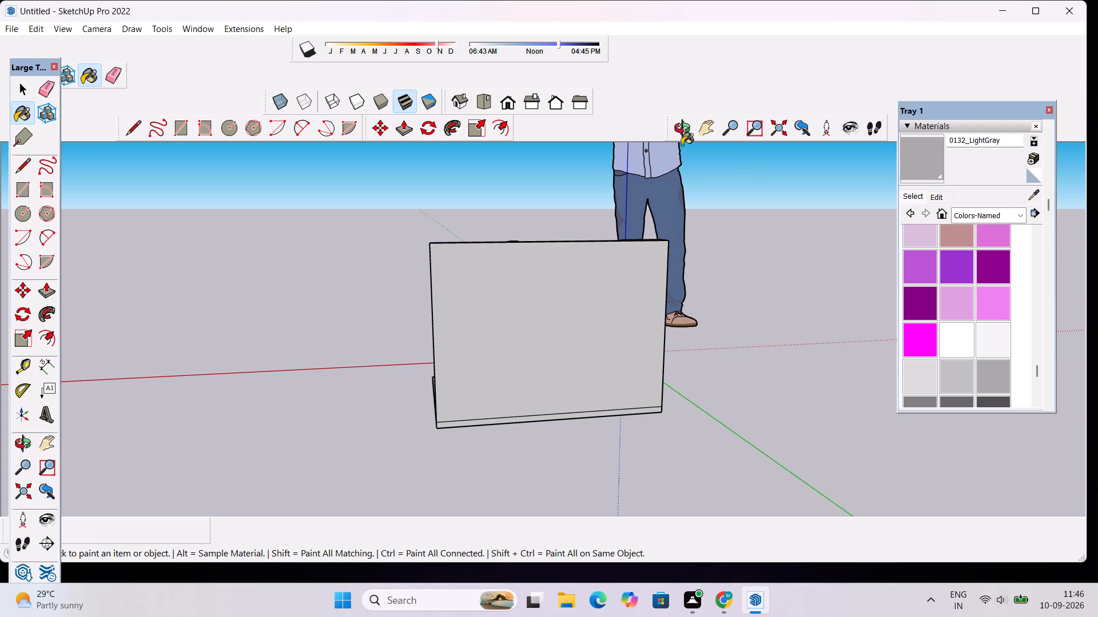
Paint the floor slab's top face and its side edge at the large curved band's end with 0132_LightGray.
{"action": "left_click", "coordinate": [682, 139]}
{"action": "left_click_drag", "start_coordinate": [472, 266], "coordinate": [840, 286]}
{"action": "left_click_drag", "start_coordinate": [551, 412], "coordinate": [568, 318]}
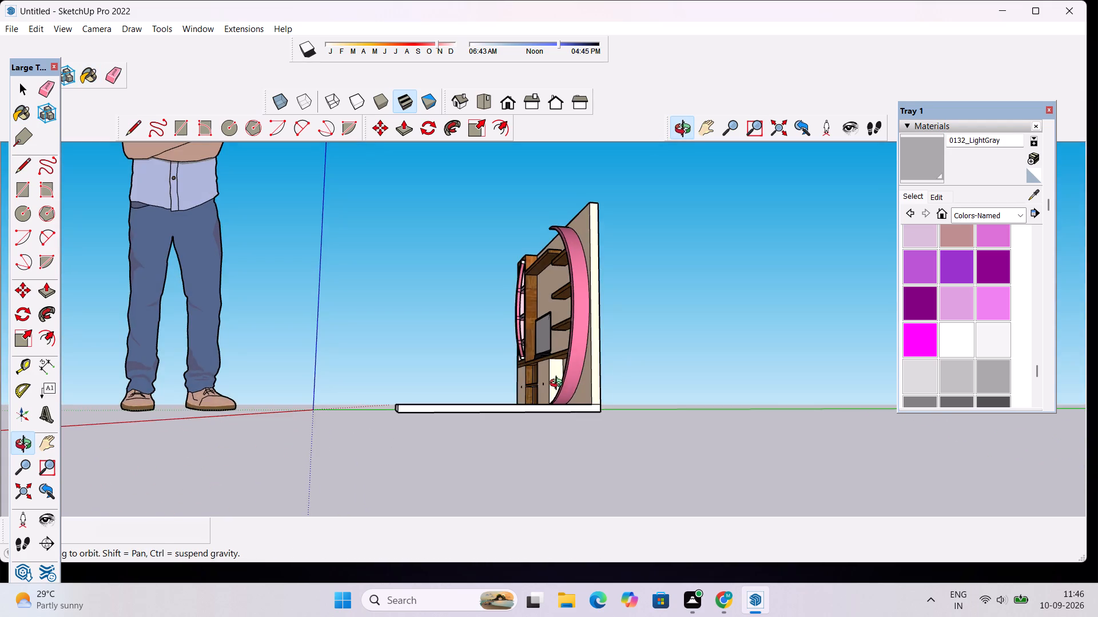
{"action": "left_click_drag", "start_coordinate": [554, 400], "coordinate": [549, 452]}
{"action": "left_click", "coordinate": [917, 165]}
{"action": "scroll", "coordinate": [472, 433], "scroll_direction": "up", "scroll_amount": 2}
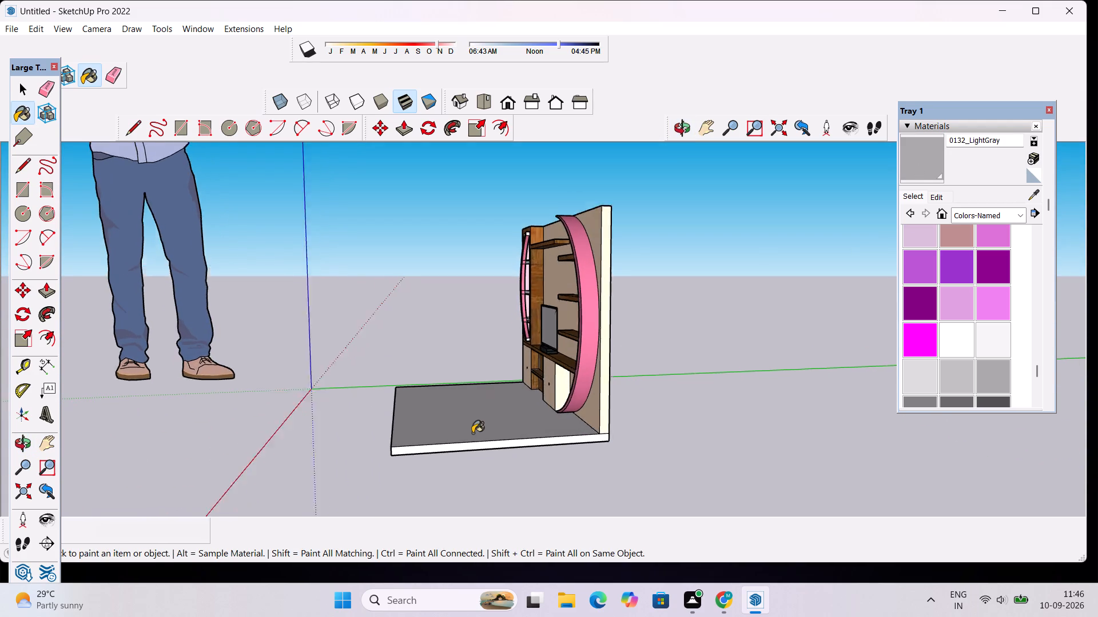
{"action": "scroll", "coordinate": [472, 433], "scroll_direction": "up", "scroll_amount": 3}
{"action": "left_click", "coordinate": [483, 422]}
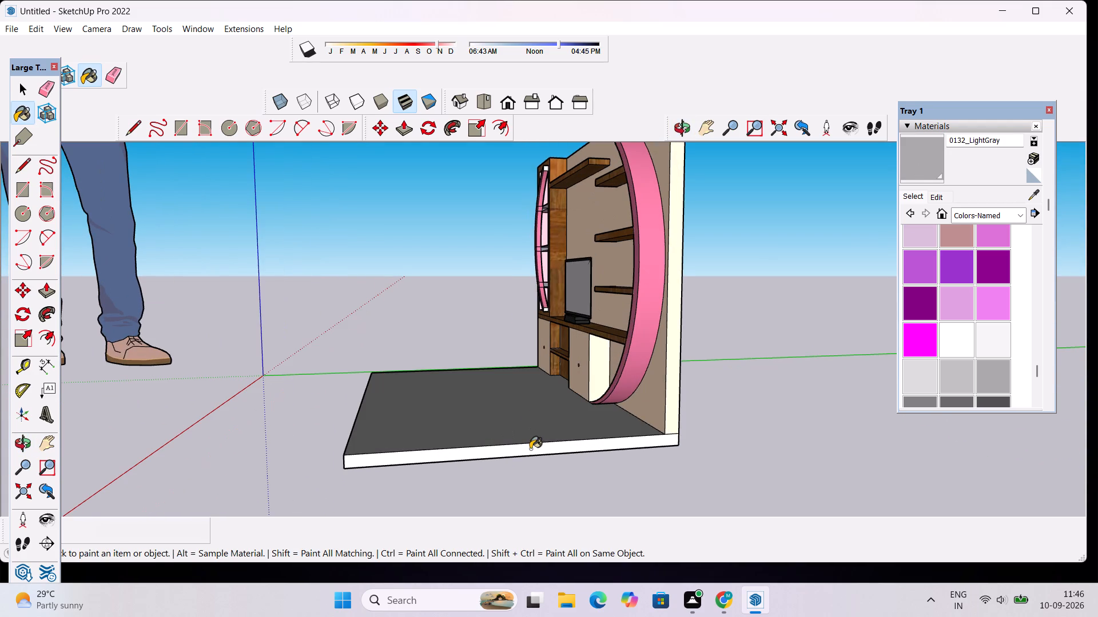
{"action": "left_click", "coordinate": [530, 449]}
Paint the floor slab's side edge at the tall cabinet's end and its front edge with 0132_LightGray.
{"action": "left_click", "coordinate": [682, 126]}
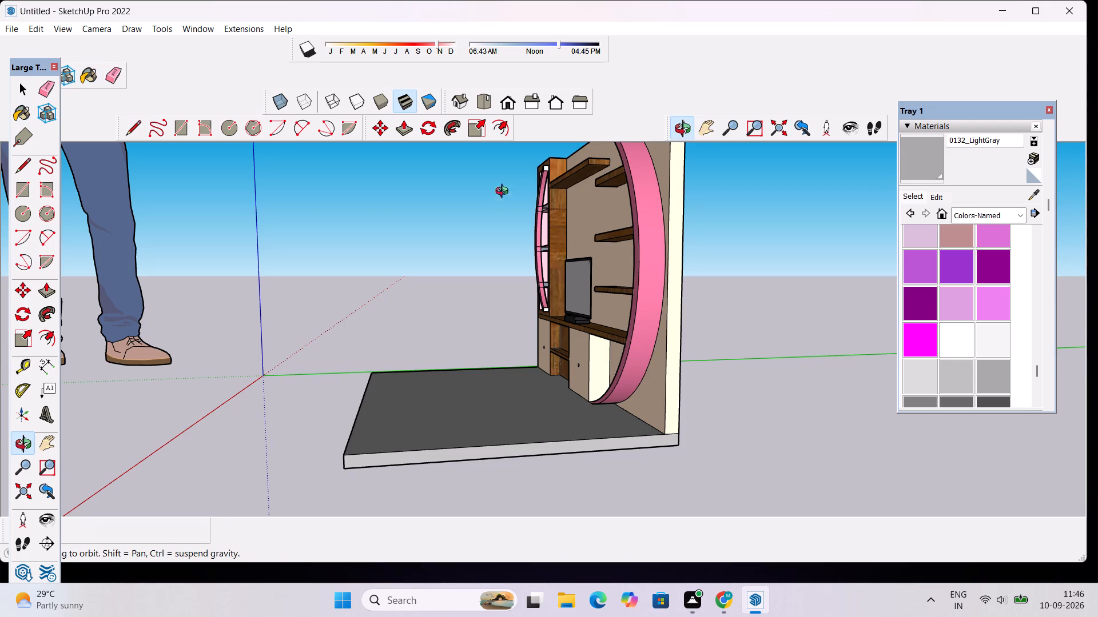
{"action": "left_click_drag", "start_coordinate": [500, 211], "coordinate": [1026, 292]}
{"action": "left_click", "coordinate": [919, 166]}
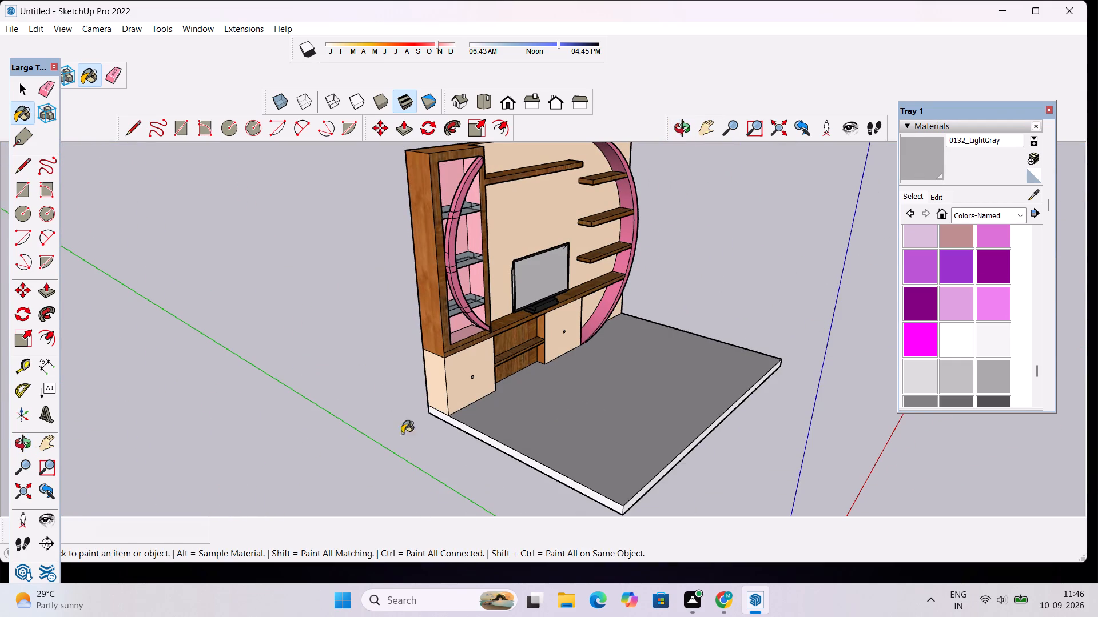
{"action": "scroll", "coordinate": [475, 436], "scroll_direction": "up", "scroll_amount": 4}
{"action": "left_click", "coordinate": [480, 435]}
{"action": "scroll", "coordinate": [515, 408], "scroll_direction": "down", "scroll_amount": 4}
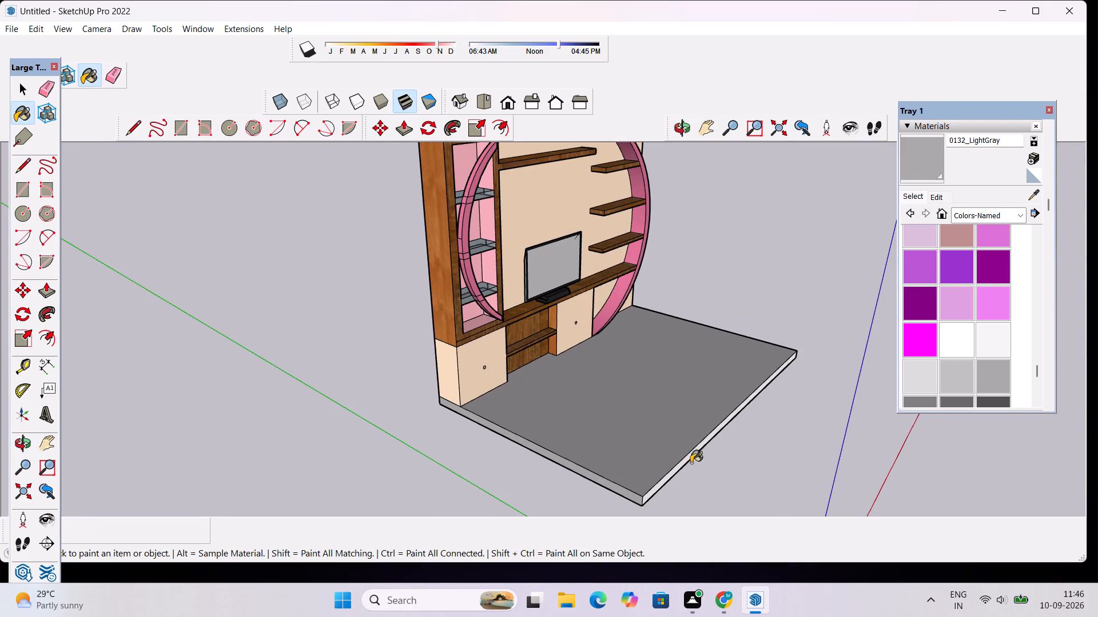
{"action": "scroll", "coordinate": [639, 448], "scroll_direction": "up", "scroll_amount": 5}
{"action": "left_click", "coordinate": [702, 483]}
{"action": "scroll", "coordinate": [707, 438], "scroll_direction": "down", "scroll_amount": 9}
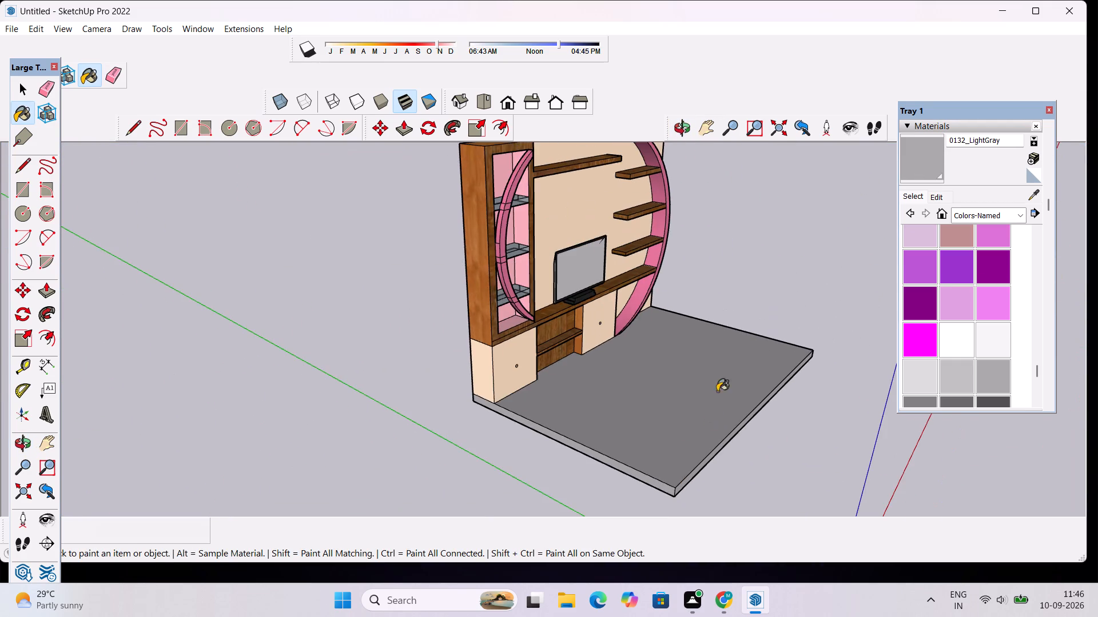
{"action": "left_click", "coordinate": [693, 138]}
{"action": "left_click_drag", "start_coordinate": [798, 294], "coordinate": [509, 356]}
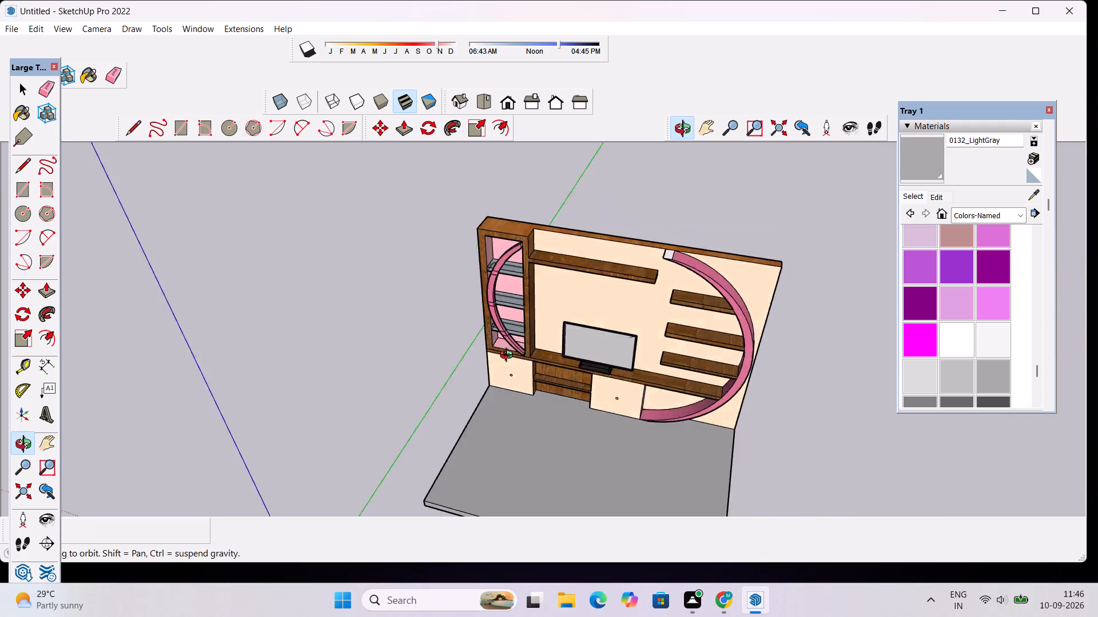
Paint the large curved band's upper end face with 0001_PaleVioletRed from Colors-Named.
{"action": "left_click_drag", "start_coordinate": [509, 356], "coordinate": [471, 306]}
{"action": "scroll", "coordinate": [673, 207], "scroll_direction": "up", "scroll_amount": 4}
{"action": "scroll", "coordinate": [930, 274], "scroll_direction": "up", "scroll_amount": 1}
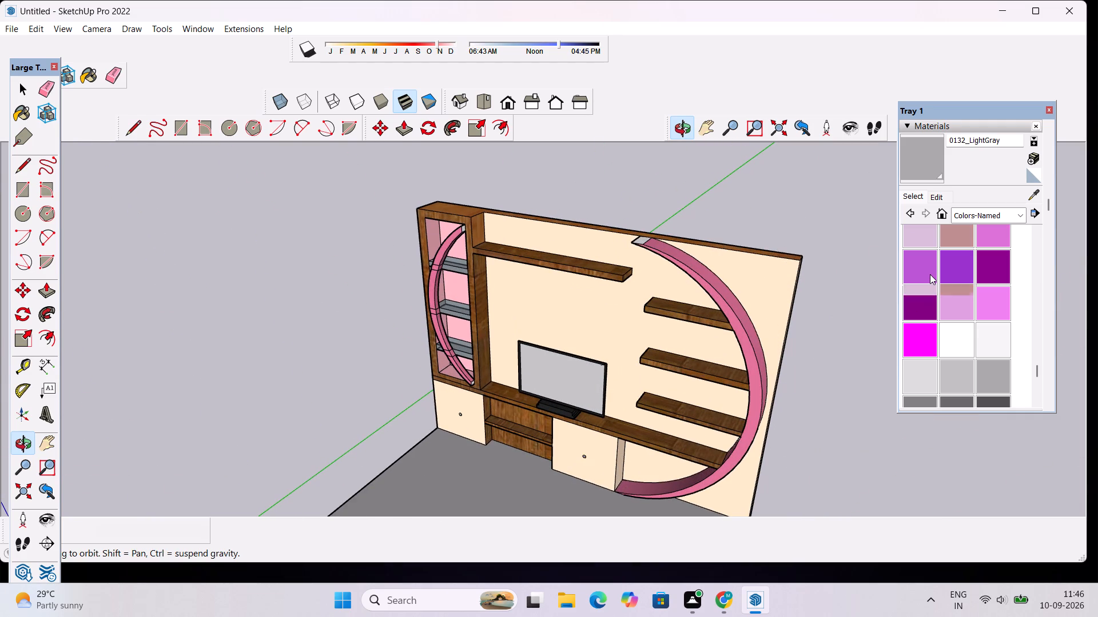
{"action": "scroll", "coordinate": [930, 274], "scroll_direction": "up", "scroll_amount": 8}
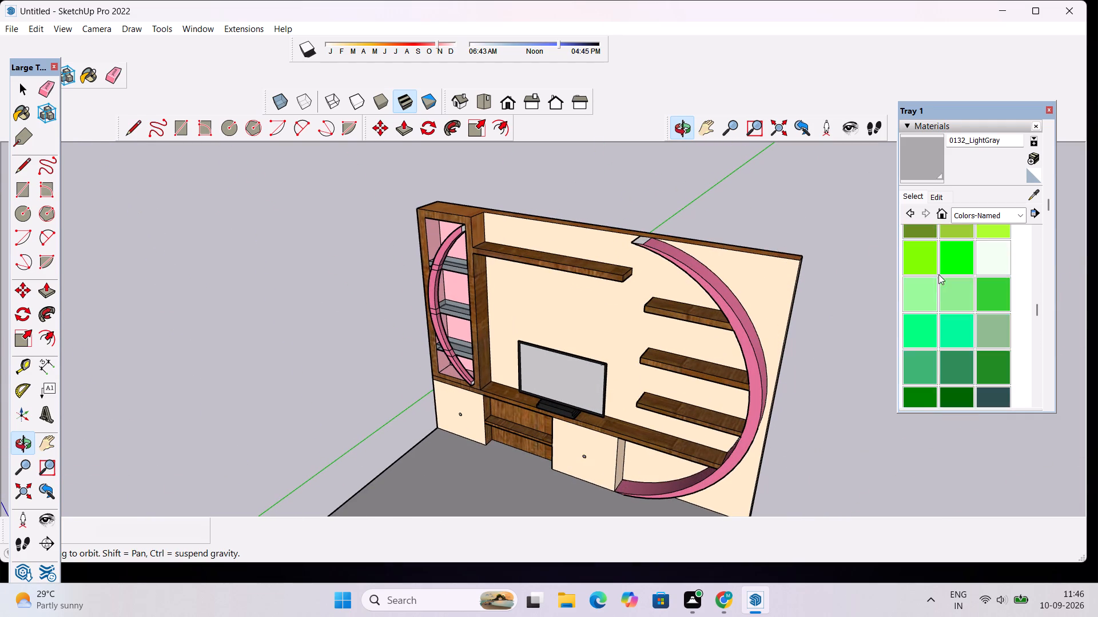
{"action": "scroll", "coordinate": [938, 274], "scroll_direction": "up", "scroll_amount": 14}
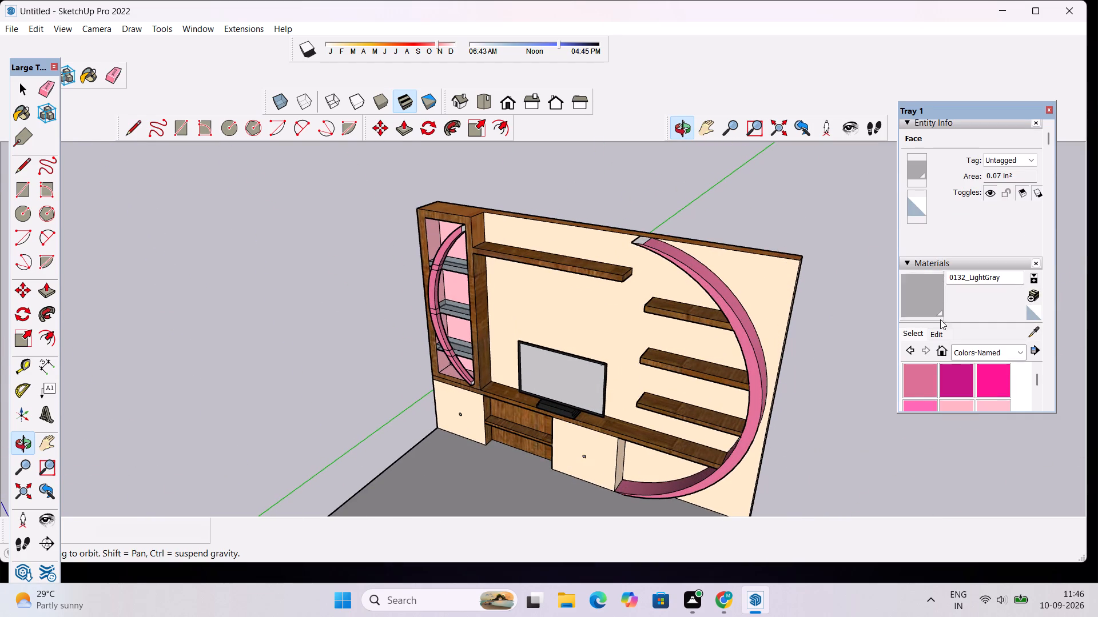
{"action": "left_click", "coordinate": [910, 380]}
{"action": "scroll", "coordinate": [646, 226], "scroll_direction": "up", "scroll_amount": 5}
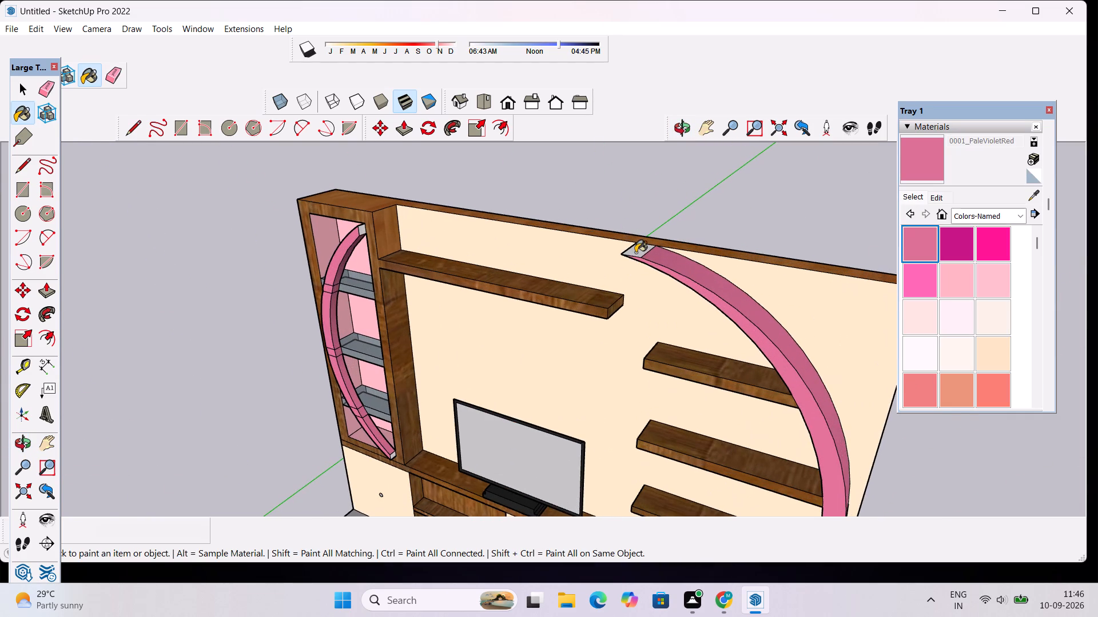
{"action": "left_click", "coordinate": [635, 253]}
Paint the upper and lower end faces of the tall cabinet's small curved band with 0001_PaleVioletRed.
{"action": "scroll", "coordinate": [636, 248], "scroll_direction": "down", "scroll_amount": 9}
{"action": "scroll", "coordinate": [503, 233], "scroll_direction": "up", "scroll_amount": 11}
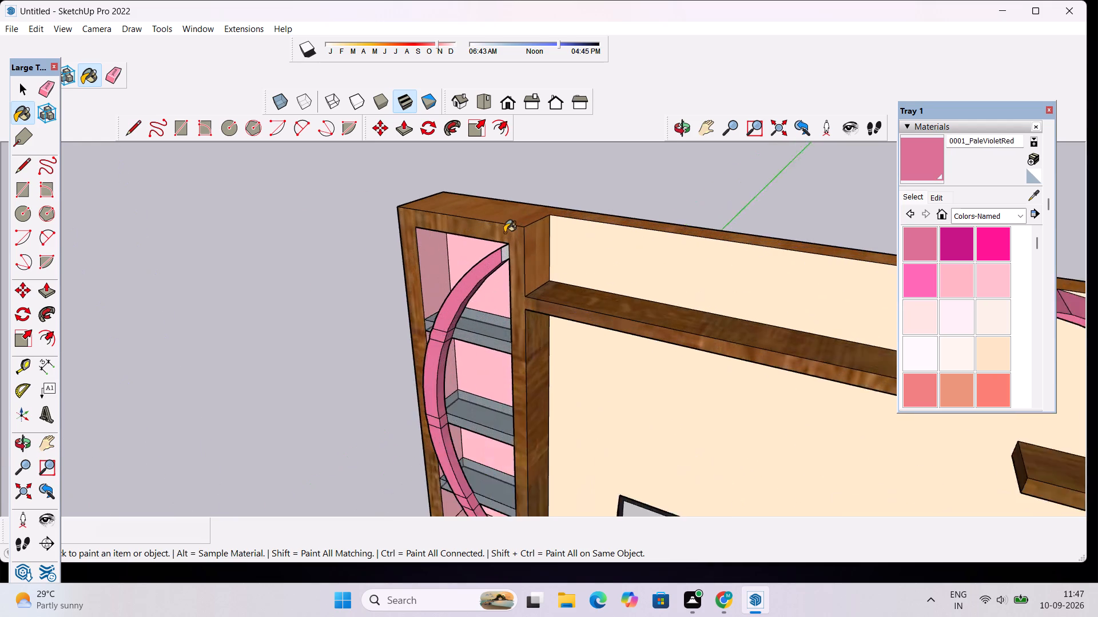
{"action": "scroll", "coordinate": [504, 233], "scroll_direction": "up", "scroll_amount": 7}
{"action": "left_click", "coordinate": [502, 275]}
{"action": "scroll", "coordinate": [523, 237], "scroll_direction": "down", "scroll_amount": 13}
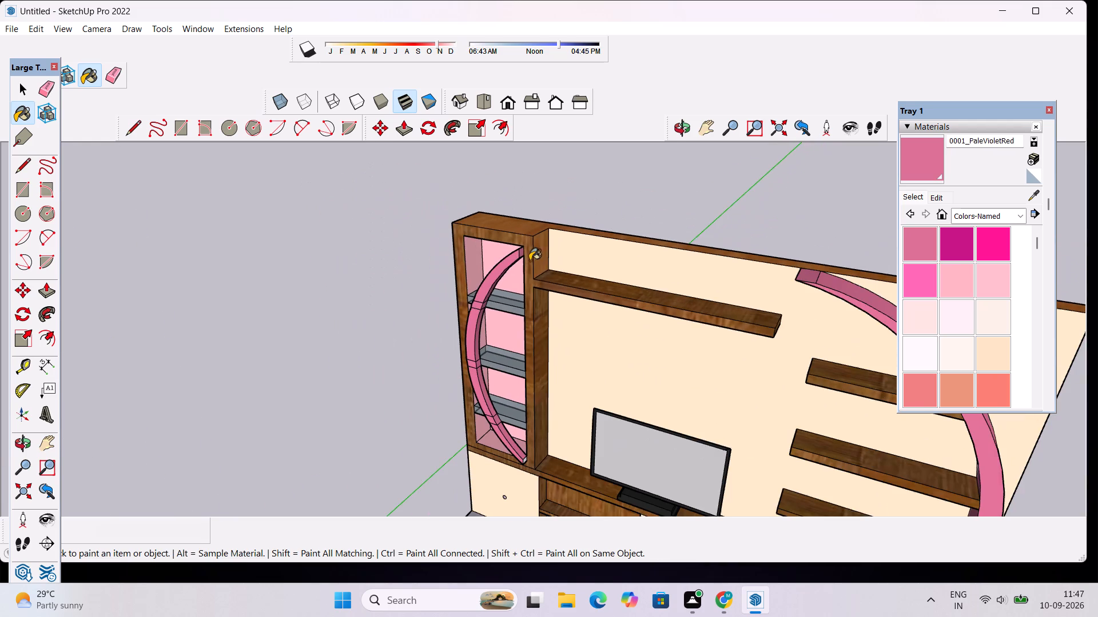
{"action": "scroll", "coordinate": [530, 261], "scroll_direction": "down", "scroll_amount": 1}
{"action": "scroll", "coordinate": [543, 448], "scroll_direction": "up", "scroll_amount": 16}
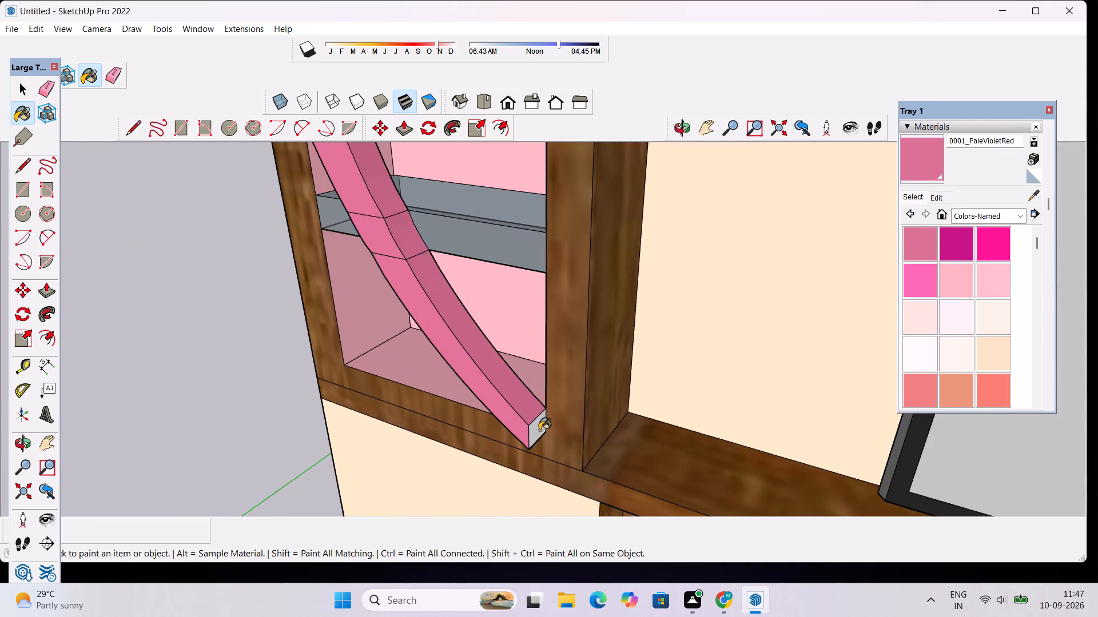
{"action": "left_click", "coordinate": [539, 430]}
{"action": "scroll", "coordinate": [554, 338], "scroll_direction": "down", "scroll_amount": 20}
{"action": "scroll", "coordinate": [554, 338], "scroll_direction": "down", "scroll_amount": 5}
{"action": "scroll", "coordinate": [679, 397], "scroll_direction": "up", "scroll_amount": 5}
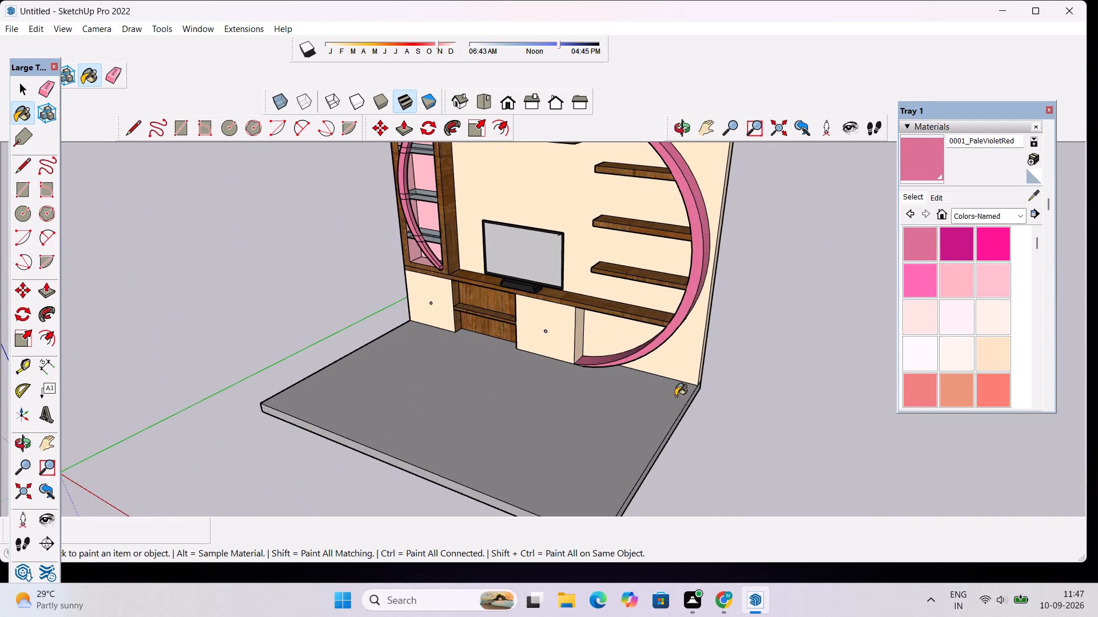
{"action": "key", "text": "space"}
Examine the painted wall unit and floor slab from several angles and distances.
{"action": "scroll", "coordinate": [594, 292], "scroll_direction": "down", "scroll_amount": 16}
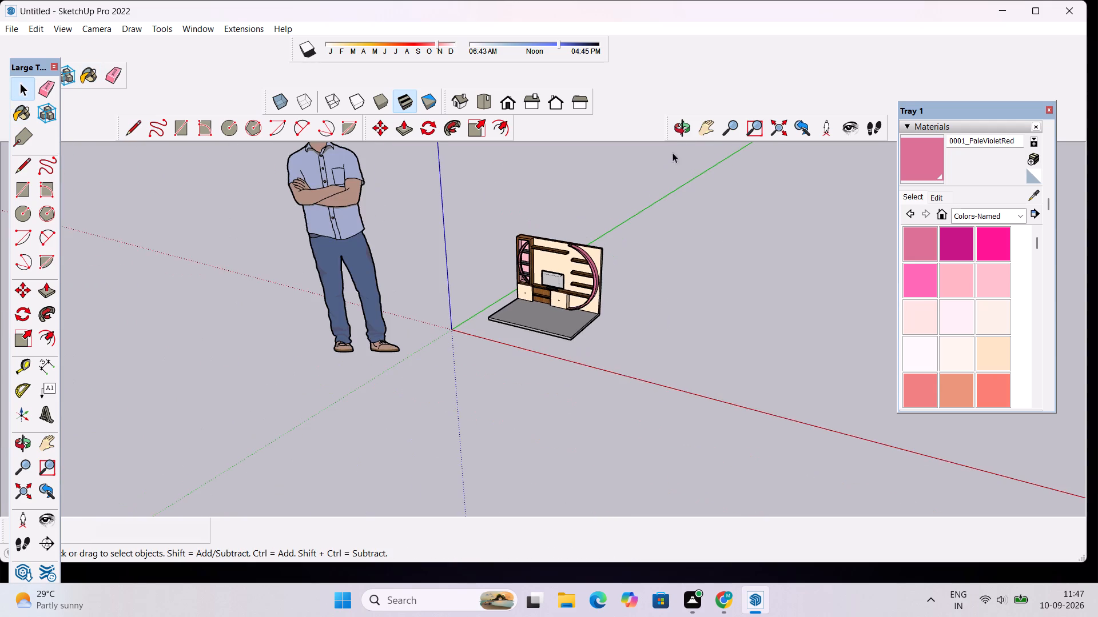
{"action": "left_click", "coordinate": [683, 125]}
{"action": "left_click_drag", "start_coordinate": [527, 281], "coordinate": [598, 264]}
{"action": "scroll", "coordinate": [564, 261], "scroll_direction": "up", "scroll_amount": 9}
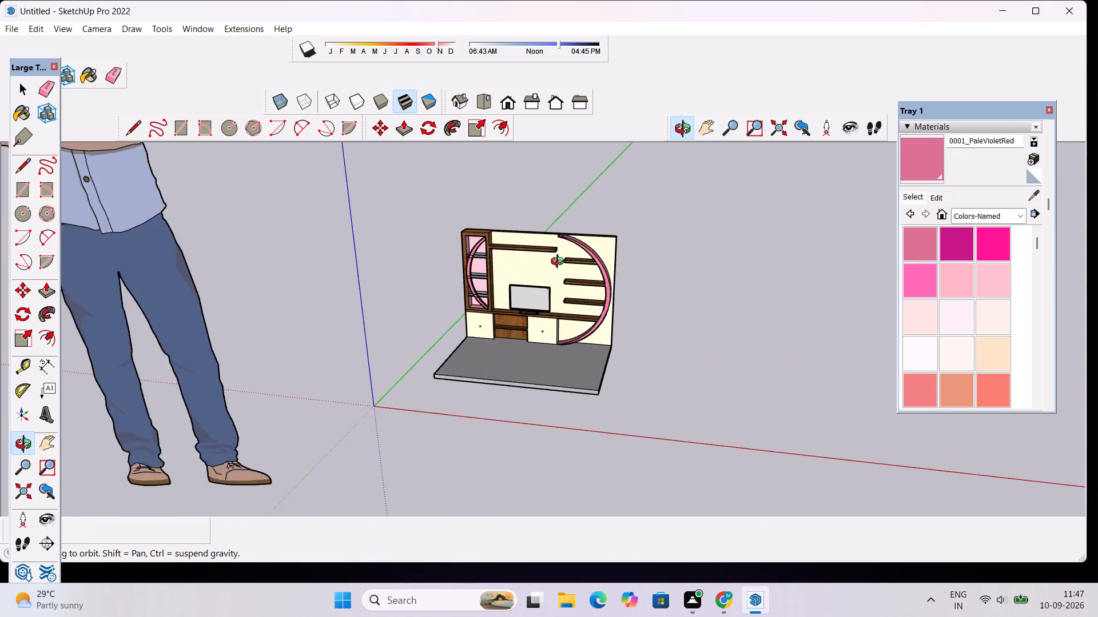
{"action": "scroll", "coordinate": [560, 263], "scroll_direction": "up", "scroll_amount": 3}
{"action": "left_click_drag", "start_coordinate": [479, 298], "coordinate": [555, 316]}
{"action": "left_click_drag", "start_coordinate": [548, 245], "coordinate": [538, 205]}
{"action": "left_click_drag", "start_coordinate": [571, 311], "coordinate": [487, 320]}
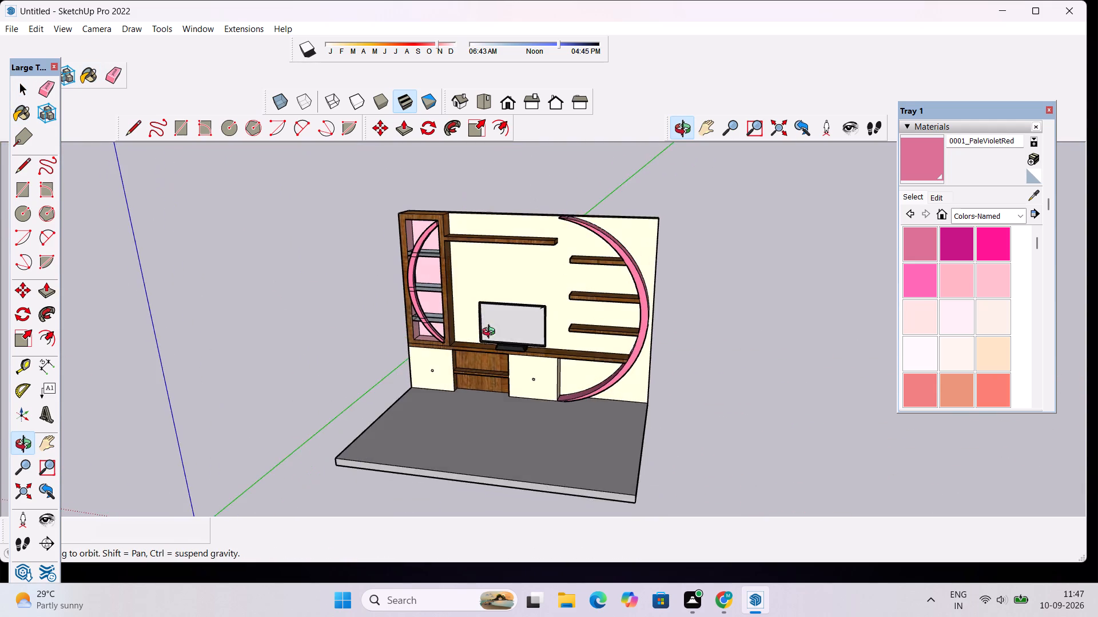
{"action": "left_click_drag", "start_coordinate": [502, 353], "coordinate": [535, 335]}
{"action": "scroll", "coordinate": [536, 326], "scroll_direction": "down", "scroll_amount": 4}
{"action": "left_click_drag", "start_coordinate": [587, 276], "coordinate": [587, 354]}
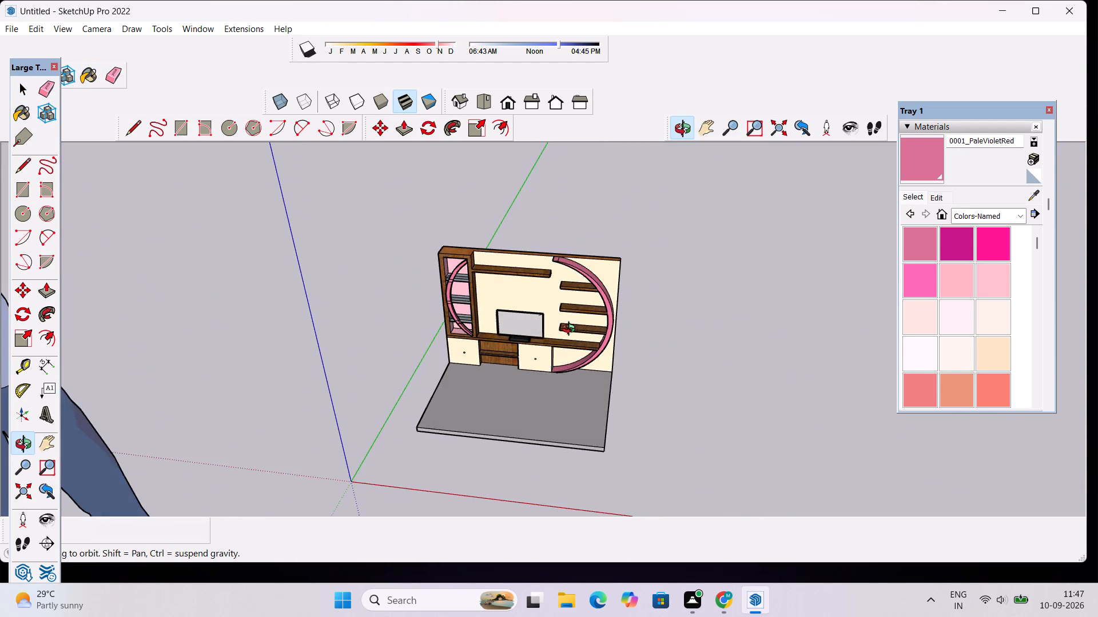
{"action": "scroll", "coordinate": [545, 291], "scroll_direction": "up", "scroll_amount": 3}
{"action": "scroll", "coordinate": [545, 287], "scroll_direction": "down", "scroll_amount": 4}
{"action": "left_click_drag", "start_coordinate": [501, 313], "coordinate": [546, 278]}
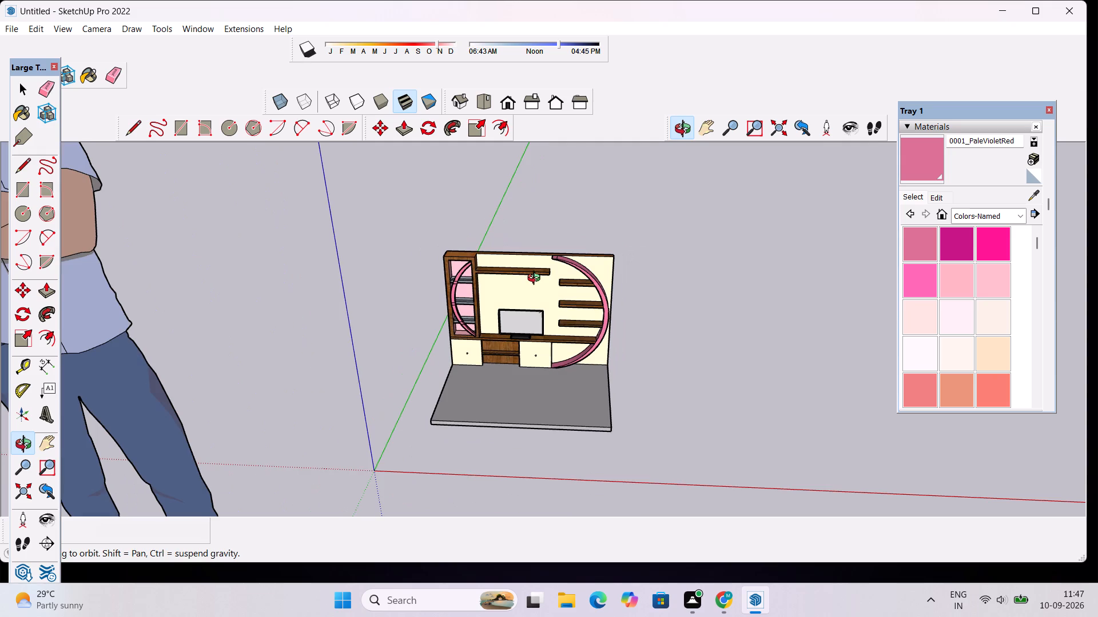
Start saving the model as a SketchUp file, clear the default file name and choose the Downloads folder.
{"action": "key", "text": "ctrl+s"}
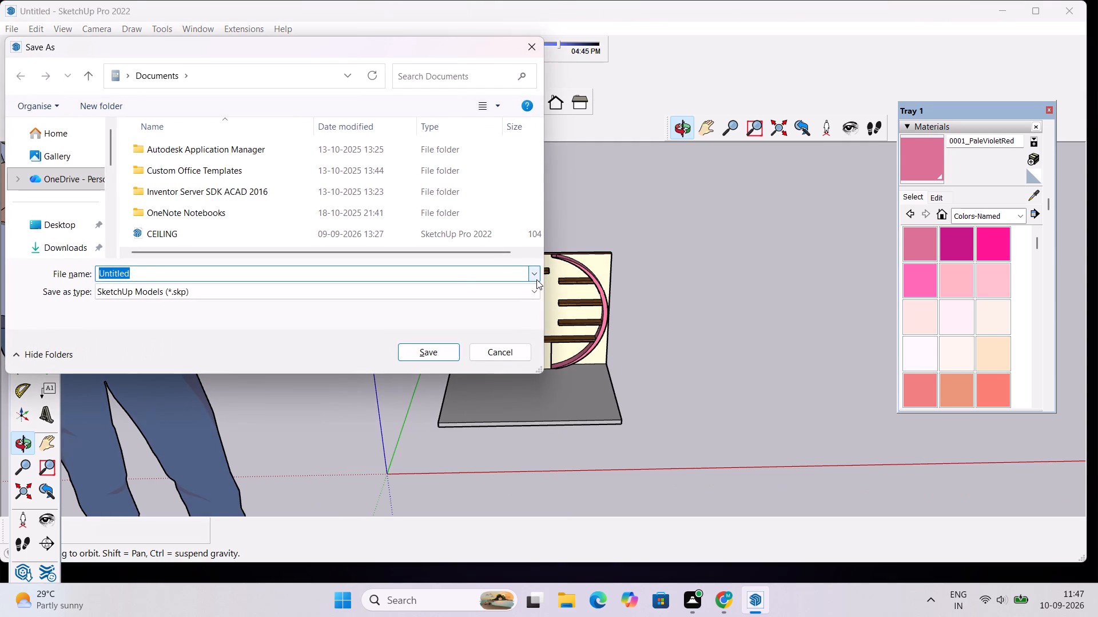
{"action": "left_click", "coordinate": [425, 271]}
{"action": "key", "text": "BackSpace"}
{"action": "key", "text": "BackSpace"}
{"action": "key", "text": "BackSpace"}
{"action": "key", "text": "BackSpace"}
{"action": "key", "text": "BackSpace"}
{"action": "key", "text": "BackSpace"}
{"action": "key", "text": "BackSpace"}
{"action": "key", "text": "BackSpace"}
{"action": "key", "text": "BackSpace"}
{"action": "key", "text": "BackSpace"}
{"action": "key", "text": "BackSpace"}
{"action": "key", "text": "BackSpace"}
{"action": "key", "text": "BackSpace"}
{"action": "key", "text": "BackSpace"}
{"action": "key", "text": "BackSpace"}
{"action": "key", "text": "BackSpace"}
{"action": "key", "text": "BackSpace"}
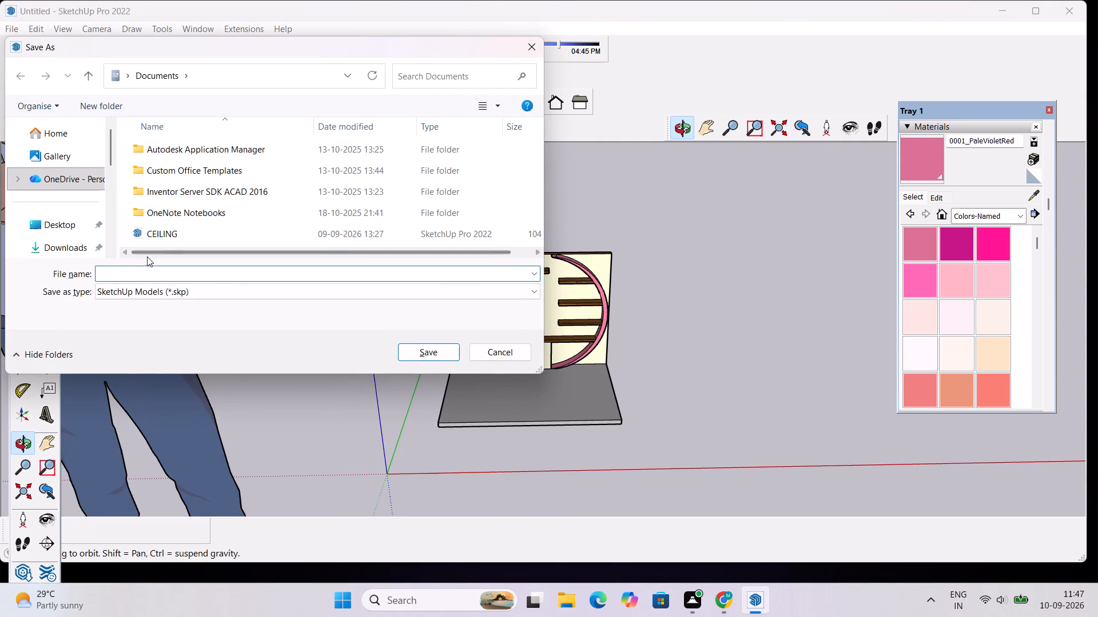
{"action": "left_click", "coordinate": [75, 251]}
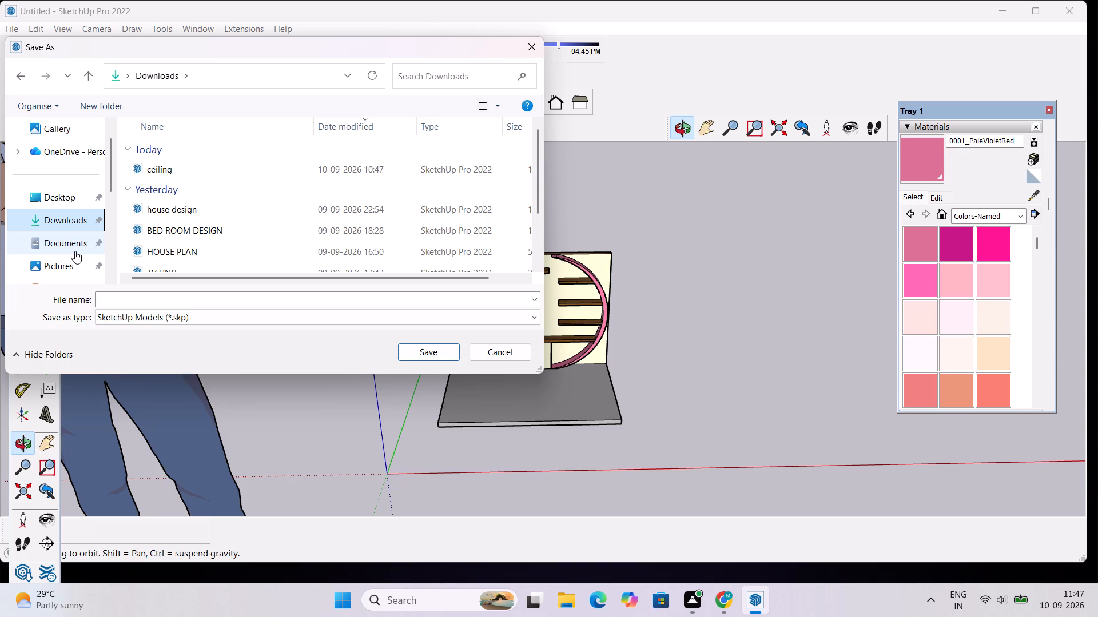
{"action": "type", "text": "tv n"}
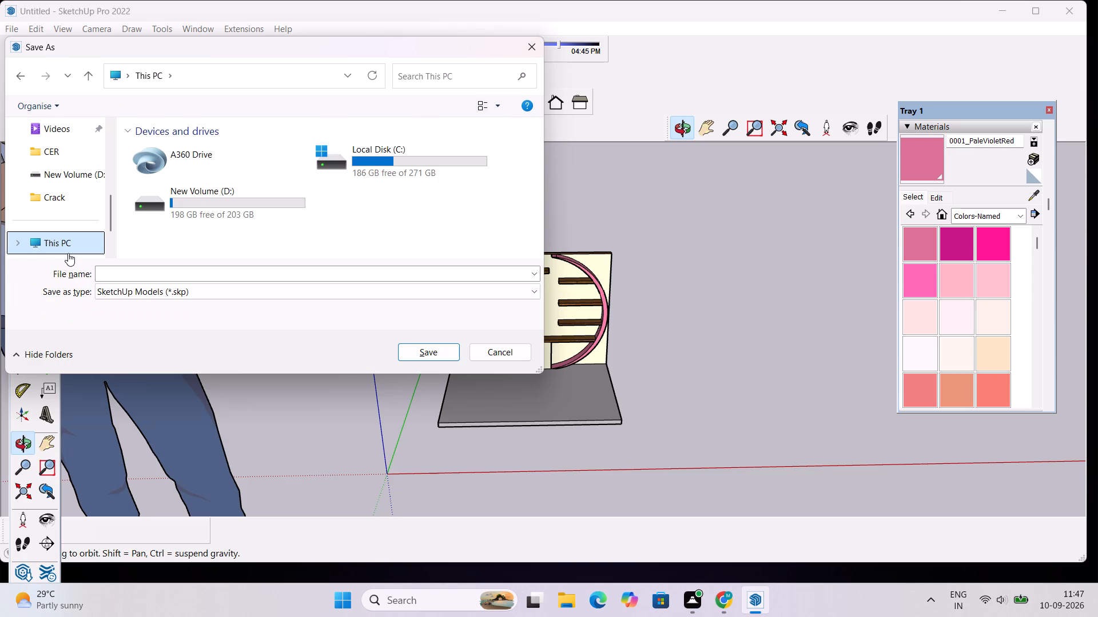
{"action": "scroll", "coordinate": [62, 223], "scroll_direction": "down", "scroll_amount": 4}
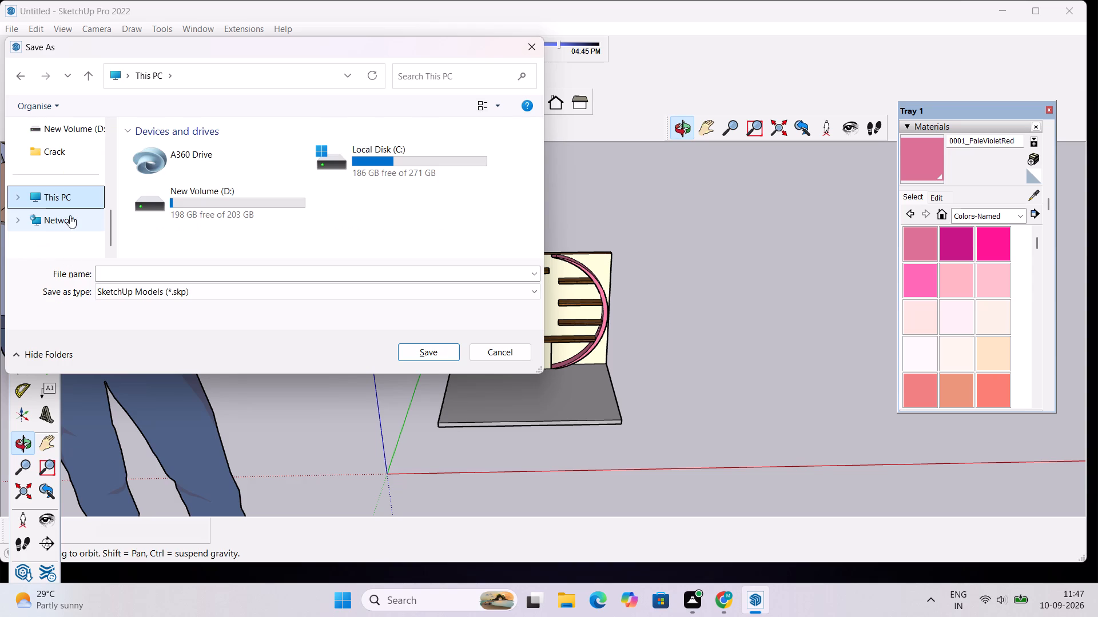
{"action": "scroll", "coordinate": [70, 211], "scroll_direction": "up", "scroll_amount": 4}
{"action": "left_click", "coordinate": [63, 243]}
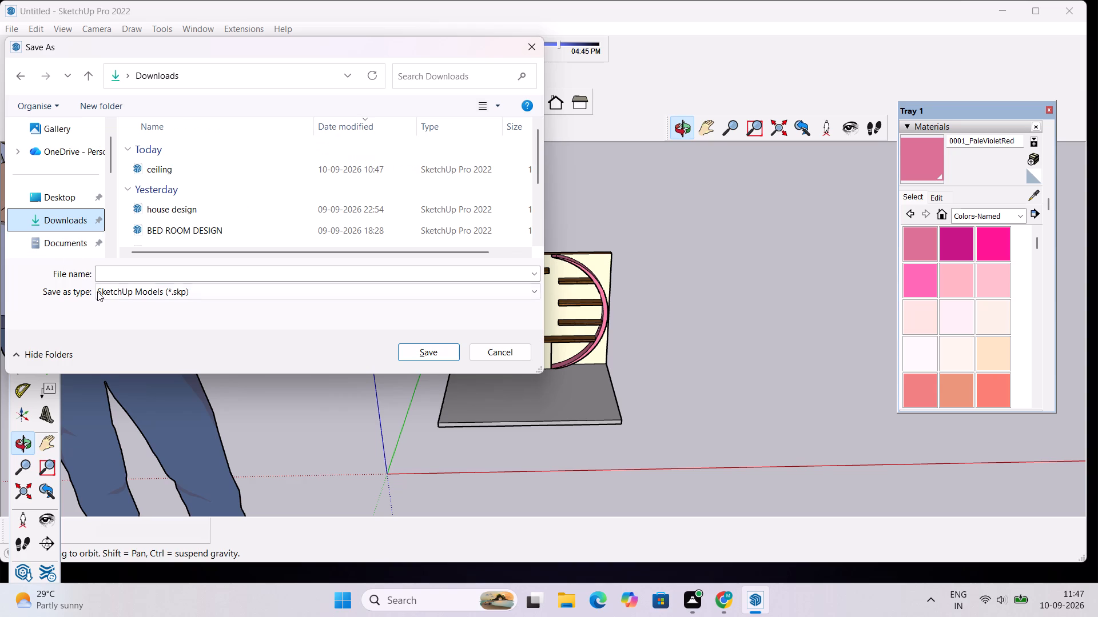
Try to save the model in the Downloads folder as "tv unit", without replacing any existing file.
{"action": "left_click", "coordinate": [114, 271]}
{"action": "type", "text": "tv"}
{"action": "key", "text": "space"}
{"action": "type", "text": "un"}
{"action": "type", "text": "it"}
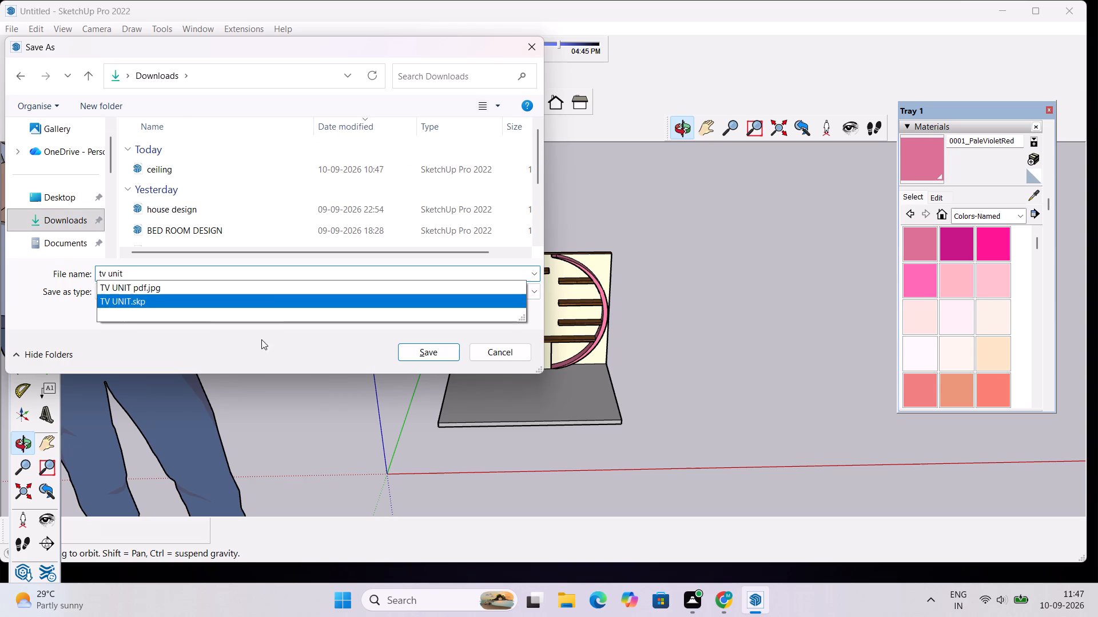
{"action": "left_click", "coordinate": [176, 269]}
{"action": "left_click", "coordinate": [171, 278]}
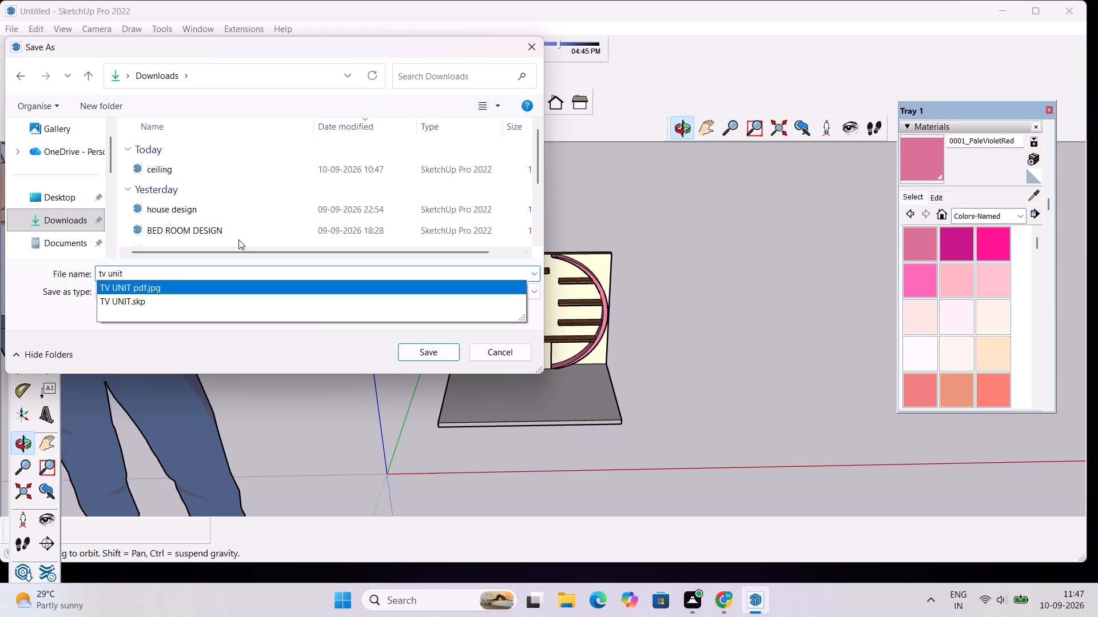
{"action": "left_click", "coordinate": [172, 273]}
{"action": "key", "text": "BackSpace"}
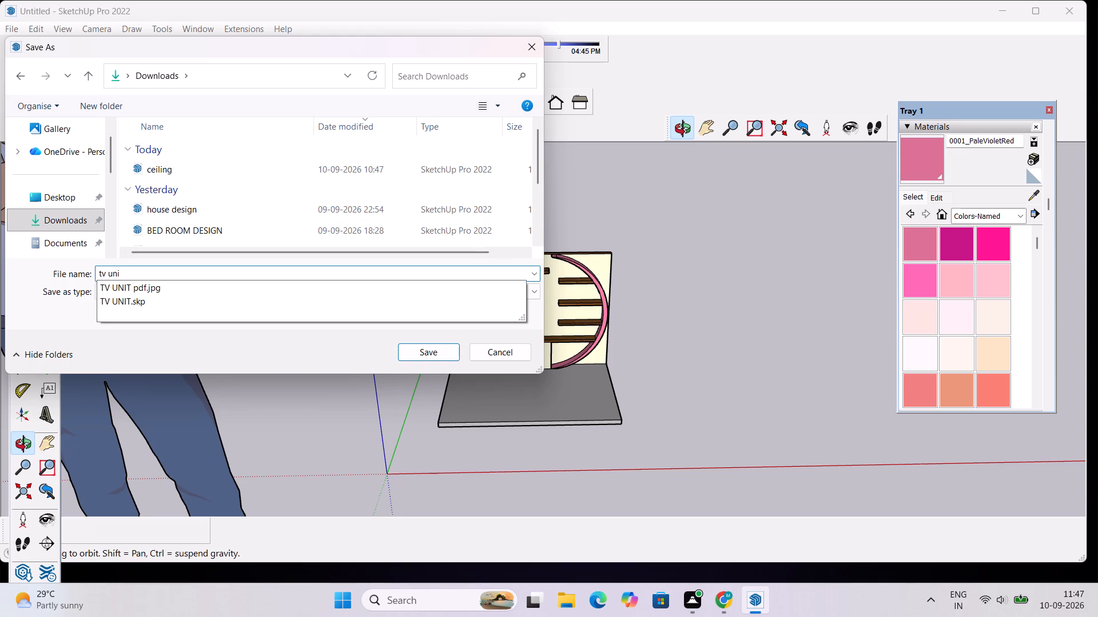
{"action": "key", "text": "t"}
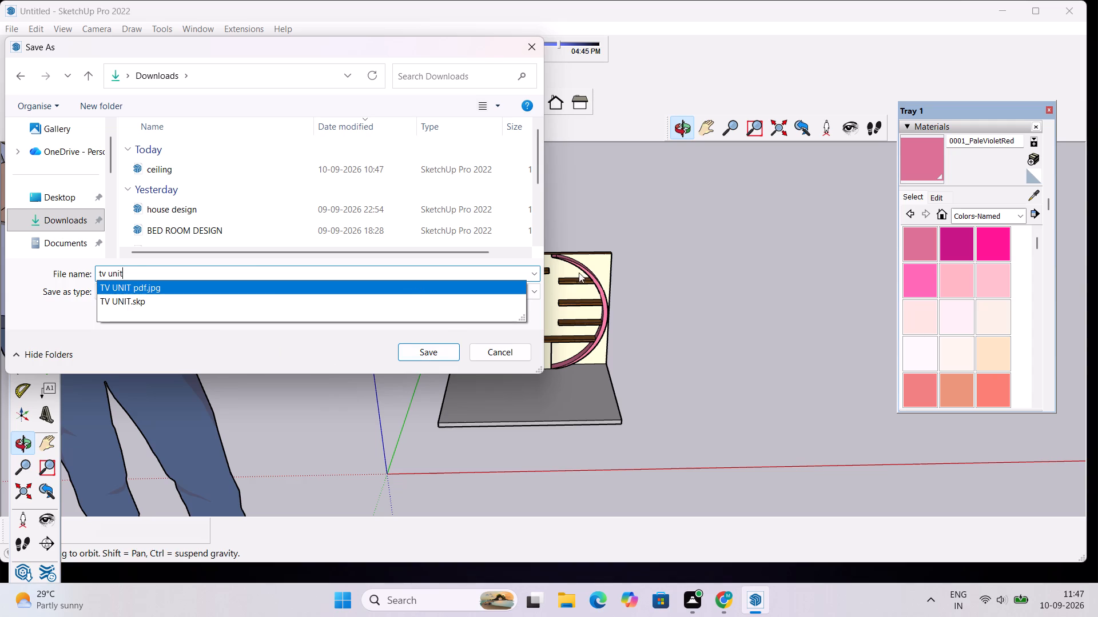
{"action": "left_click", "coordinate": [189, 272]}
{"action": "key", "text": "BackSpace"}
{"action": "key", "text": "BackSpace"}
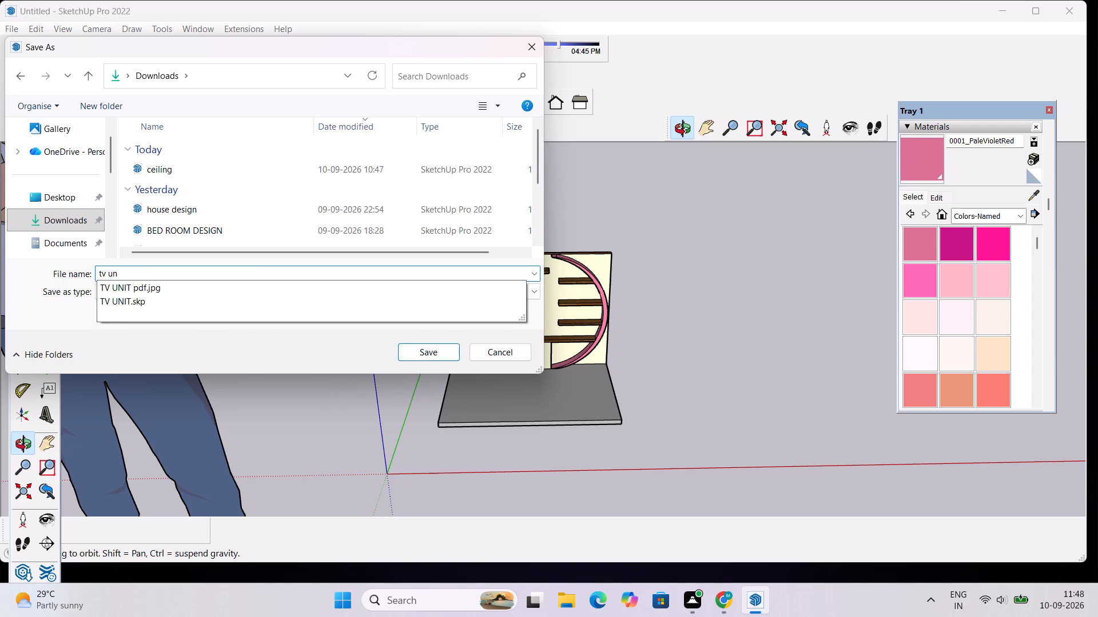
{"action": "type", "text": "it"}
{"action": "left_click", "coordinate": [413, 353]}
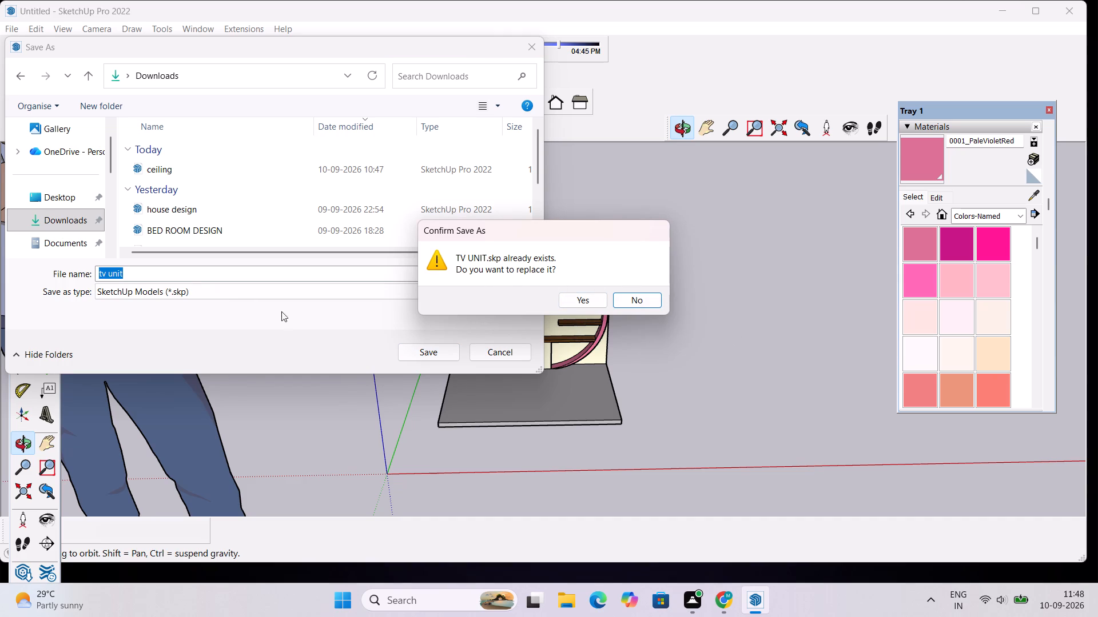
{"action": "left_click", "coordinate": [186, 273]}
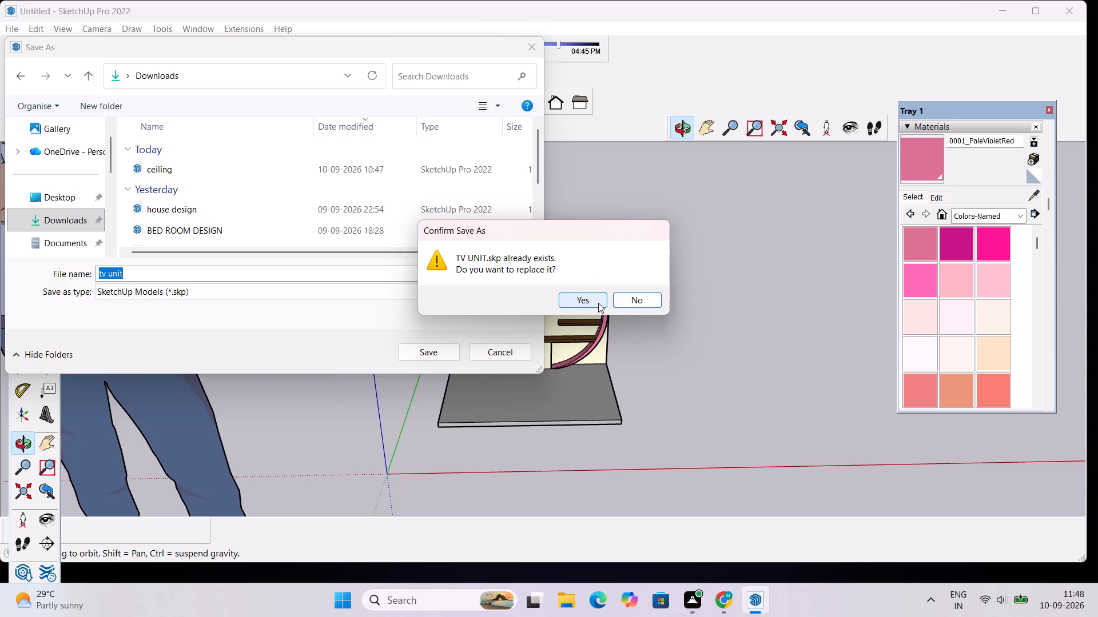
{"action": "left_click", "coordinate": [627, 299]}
Save the model in the Downloads folder as "curved tv unit".
{"action": "left_click", "coordinate": [165, 274]}
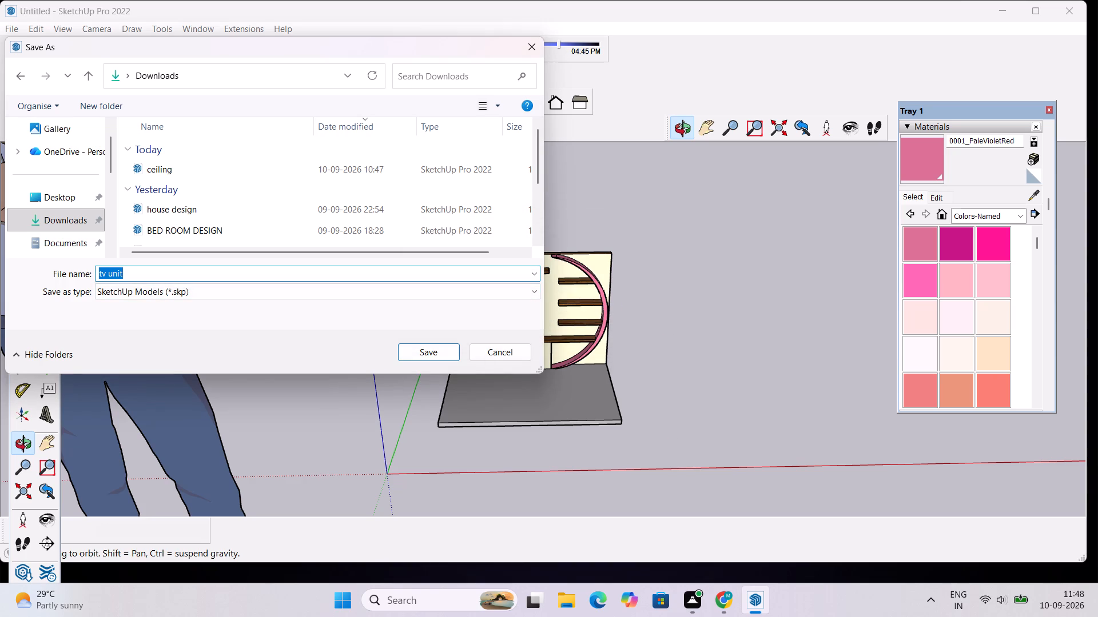
{"action": "key", "text": "BackSpace"}
{"action": "type", "text": "curvee"}
{"action": "key", "text": "BackSpace"}
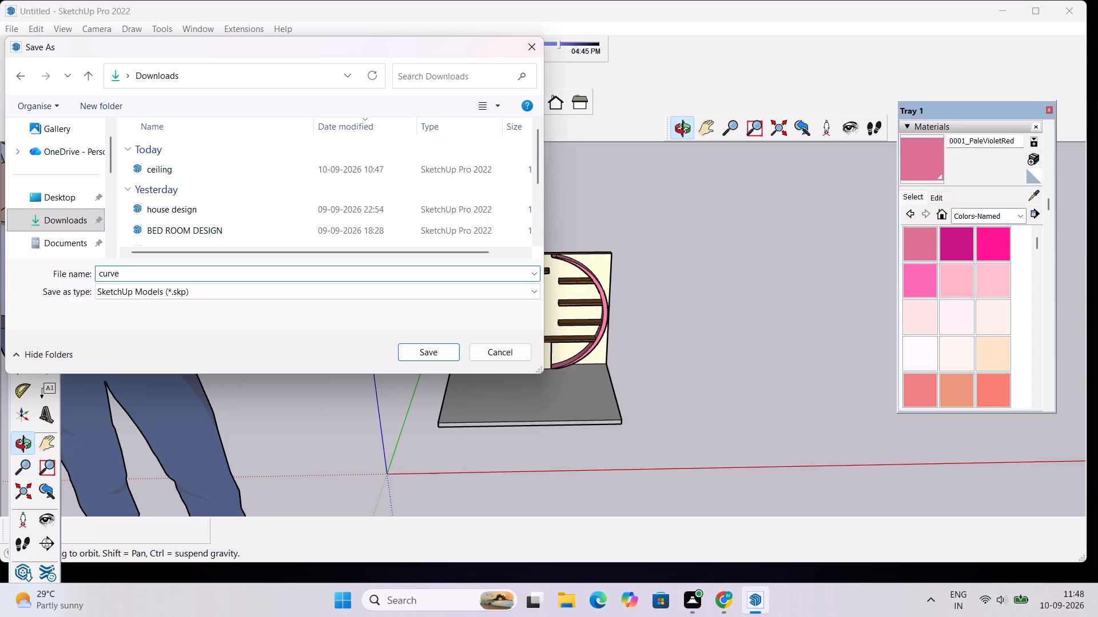
{"action": "key", "text": "d"}
{"action": "key", "text": "space"}
{"action": "type", "text": "tv unit"}
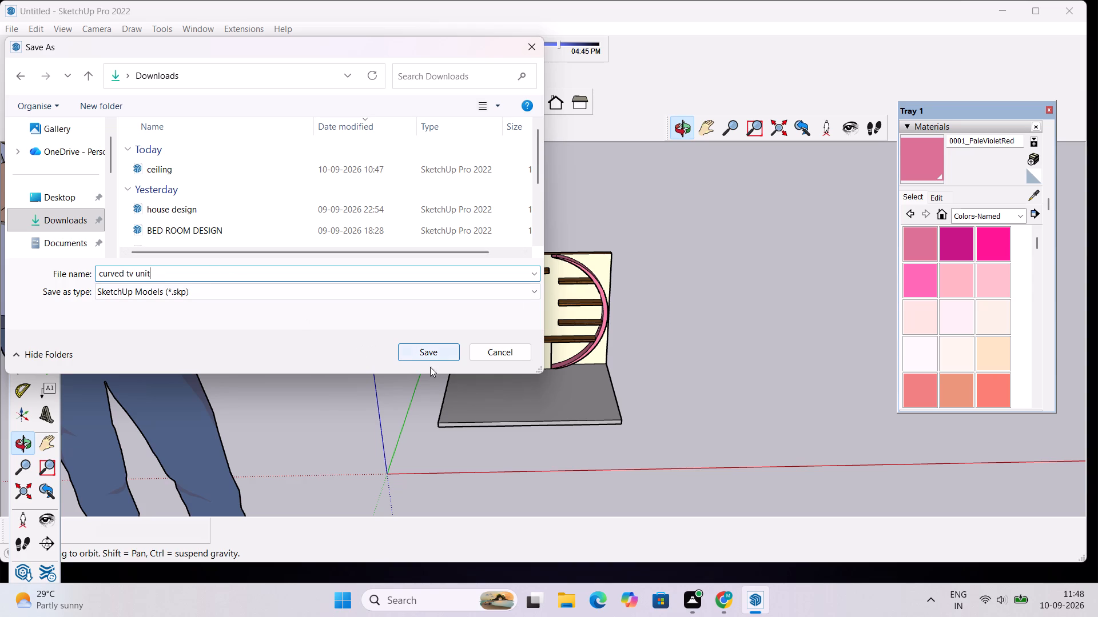
{"action": "left_click", "coordinate": [436, 354]}
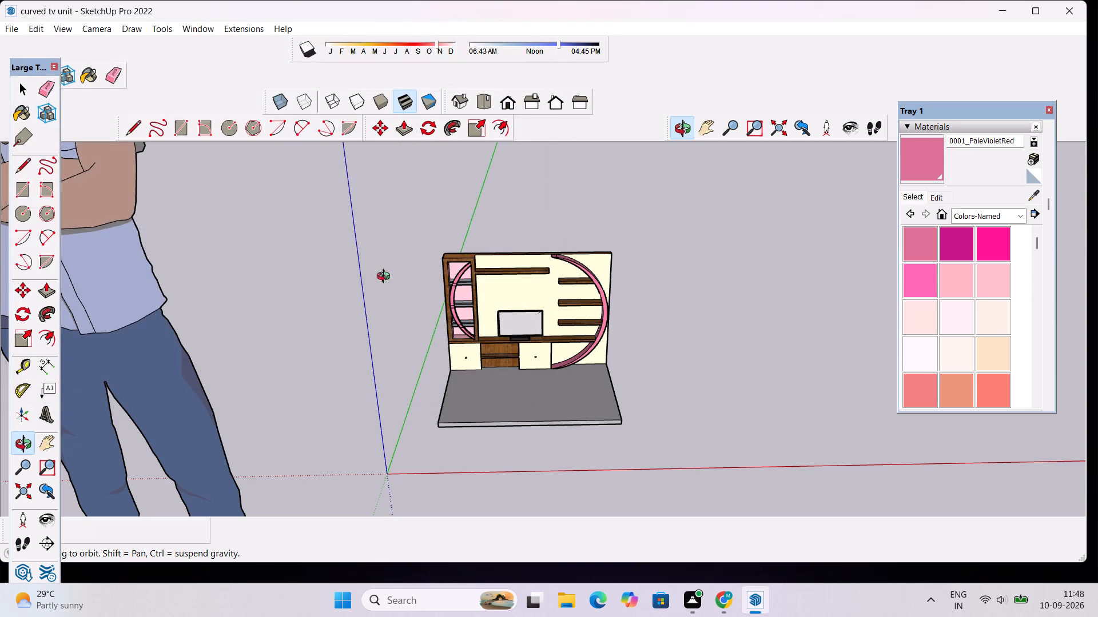
Export the current view as a 2D JPEG image named "curved tv unit pdf" in the Documents folder.
{"action": "left_click", "coordinate": [12, 29]}
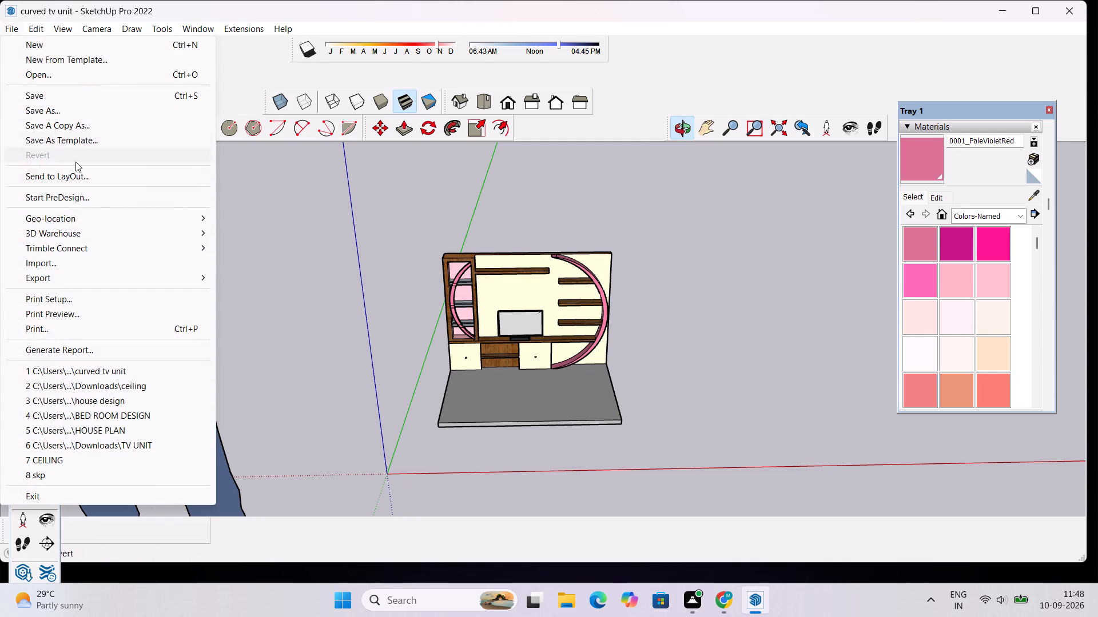
{"action": "left_click", "coordinate": [249, 291]}
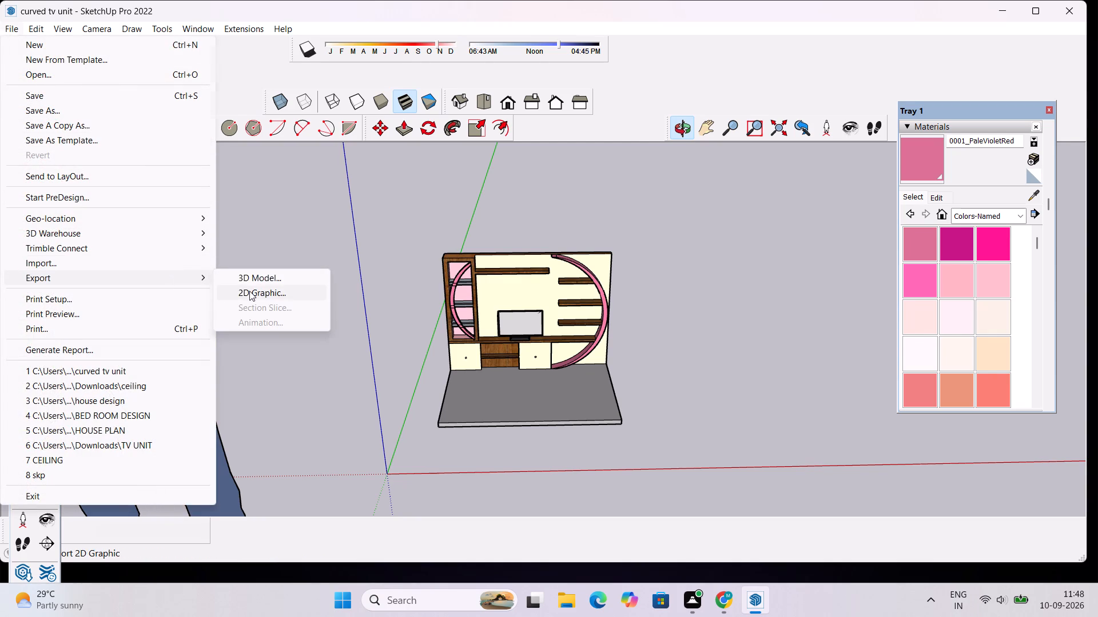
{"action": "left_click", "coordinate": [193, 275]}
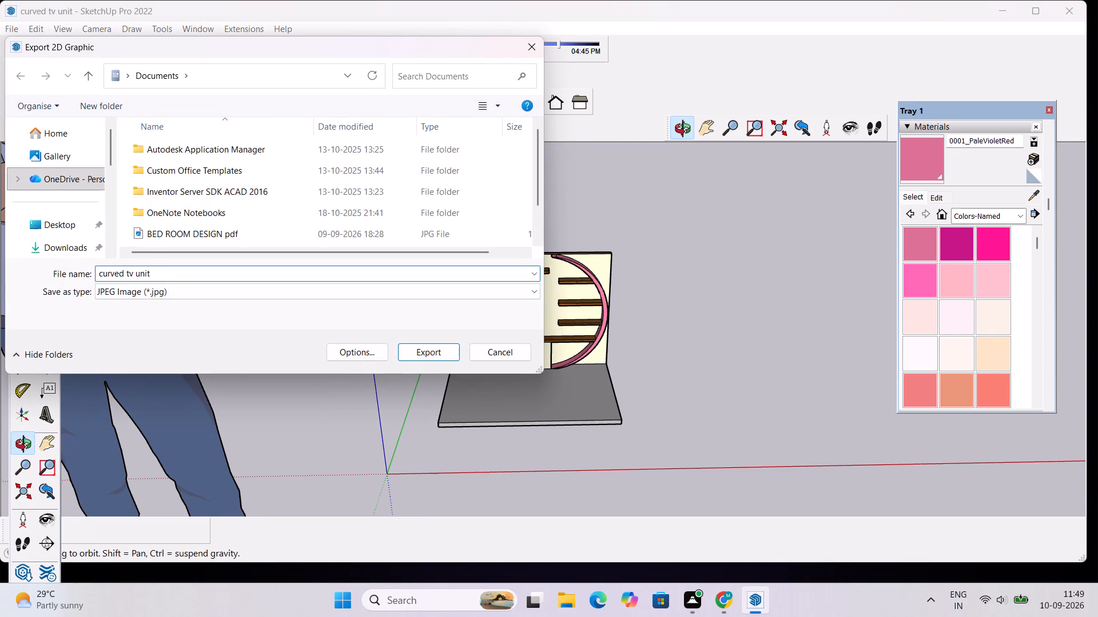
{"action": "key", "text": "space"}
{"action": "key", "text": "p"}
{"action": "type", "text": "df"}
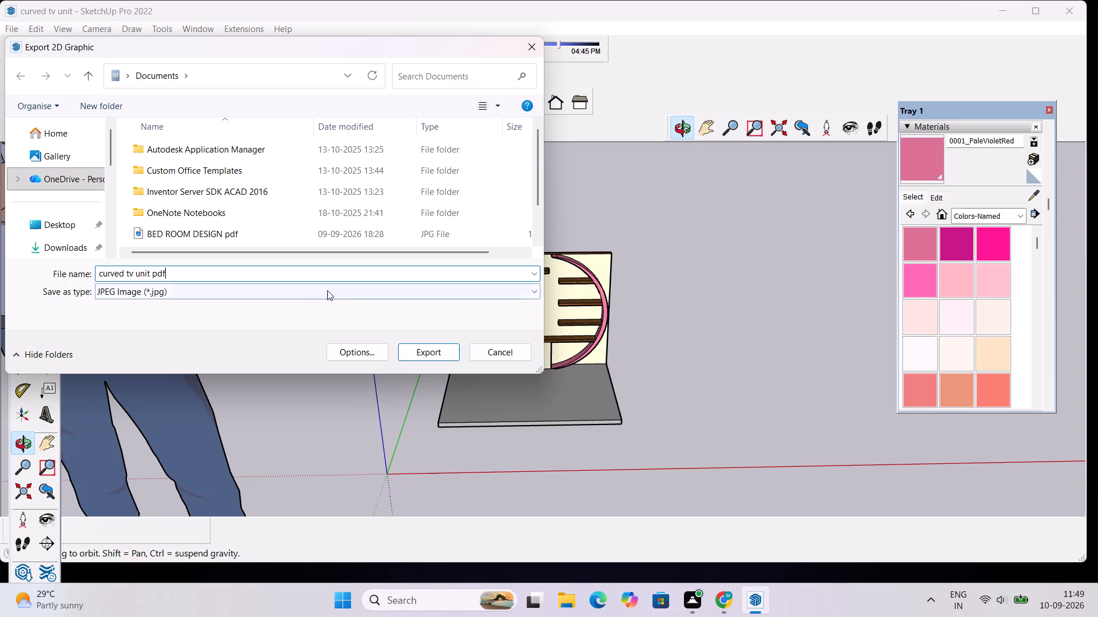
{"action": "left_click", "coordinate": [417, 352]}
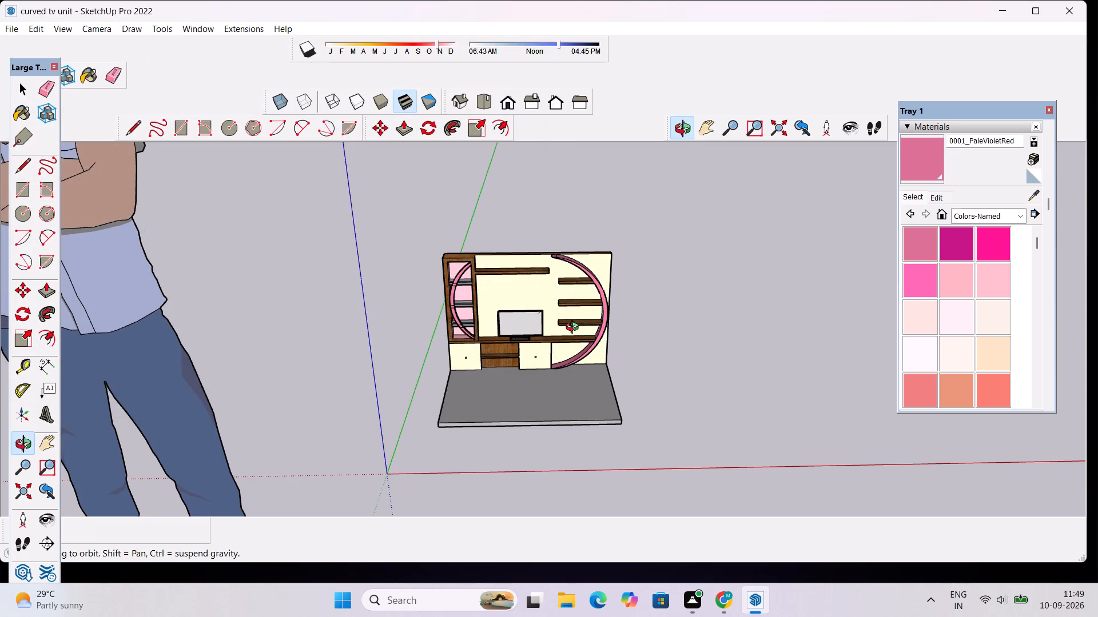